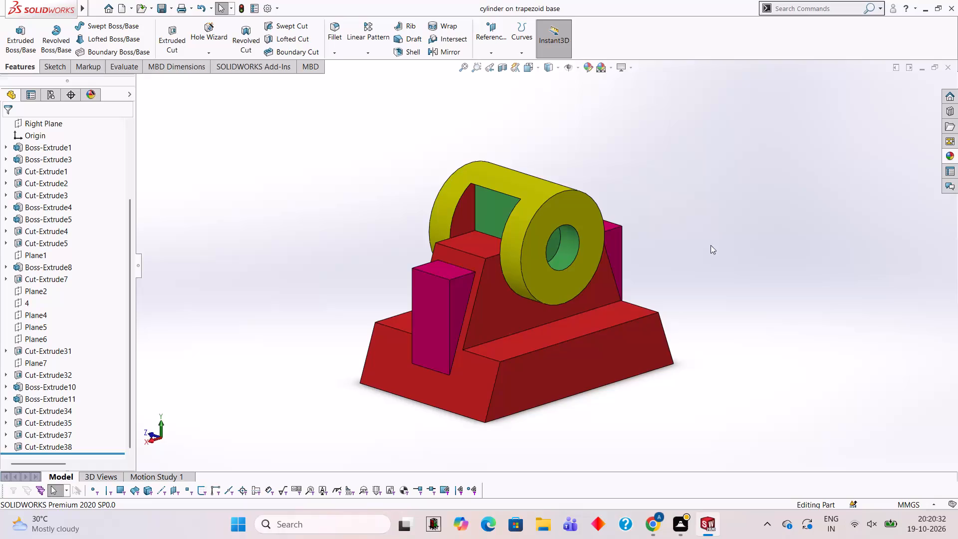
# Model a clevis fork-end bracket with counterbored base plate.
# Close the open part and create a new part document.
pyautogui.click(951, 67)
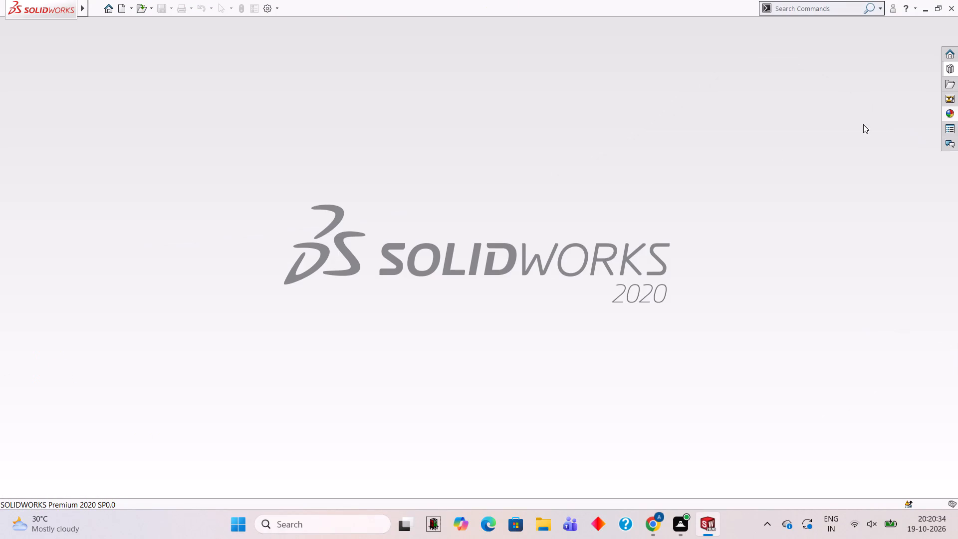
pyautogui.click(127, 4)
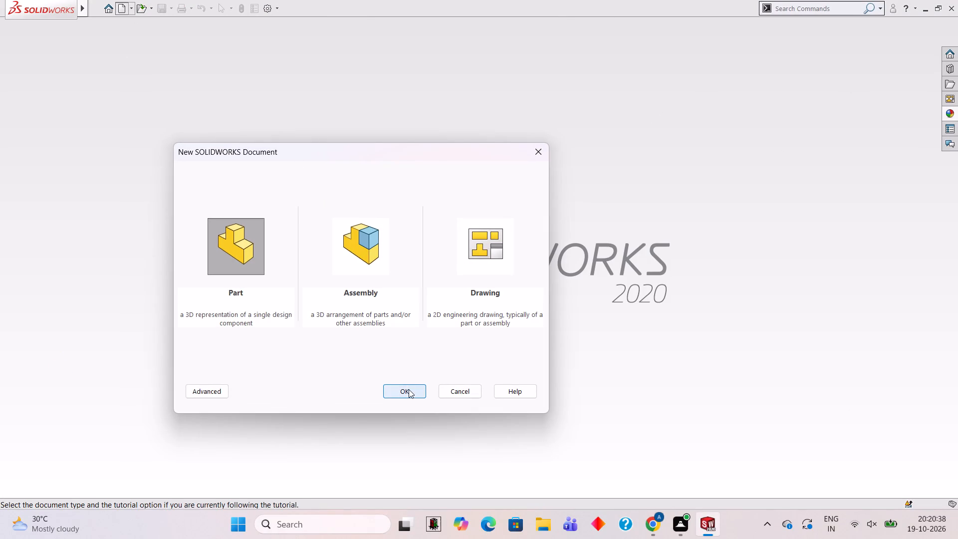
pyautogui.click(409, 389)
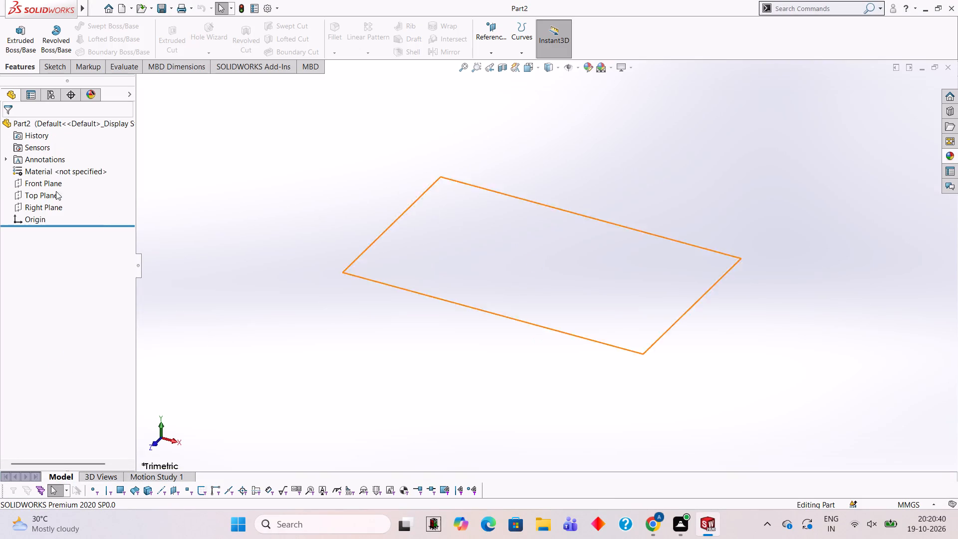
# Start a sketch on the Front Plane.
pyautogui.click(46, 186)
pyautogui.click(55, 167)
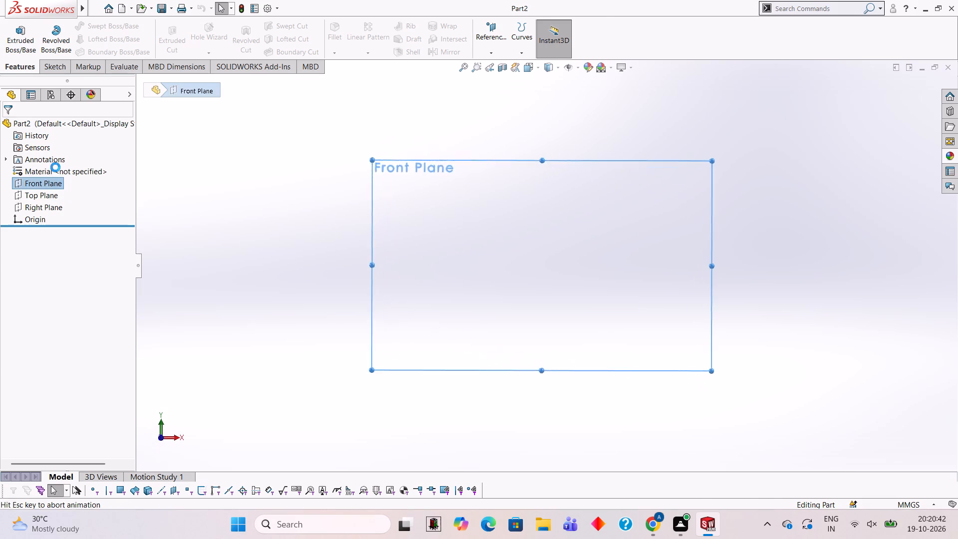
pyautogui.click(453, 231)
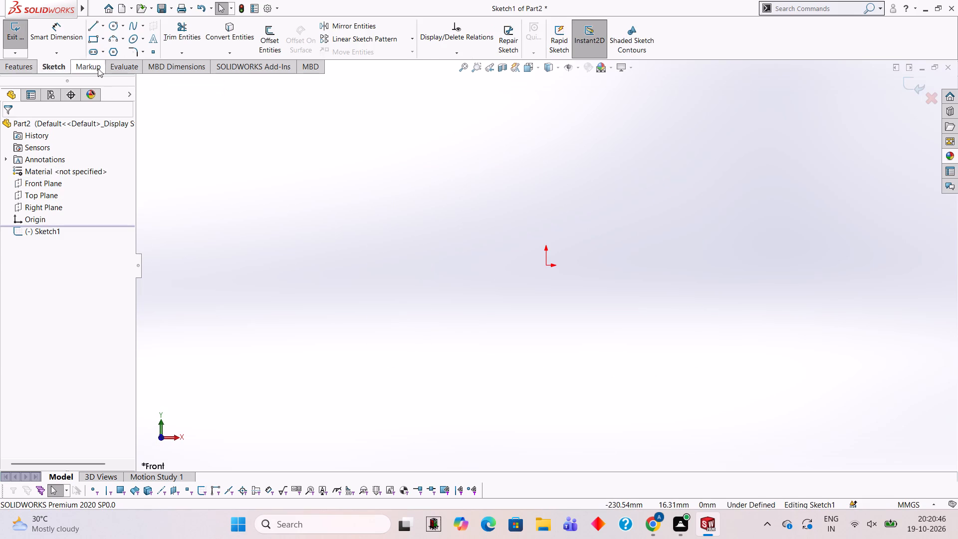
# Sketch a connected line chain from the origin: 6 mm horizontally left, 63 mm down, another 12 mm down, and 12 mm right.
pyautogui.click(95, 20)
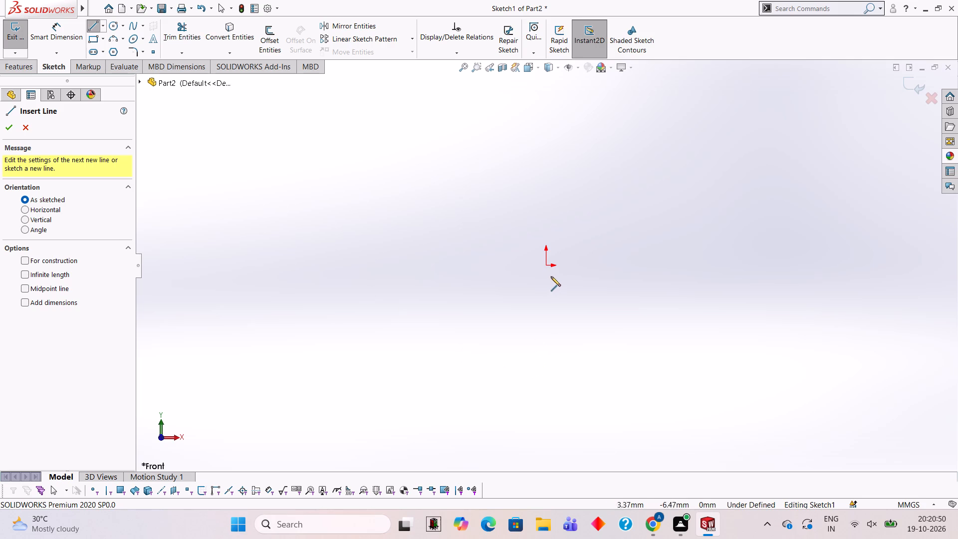
pyautogui.click(544, 266)
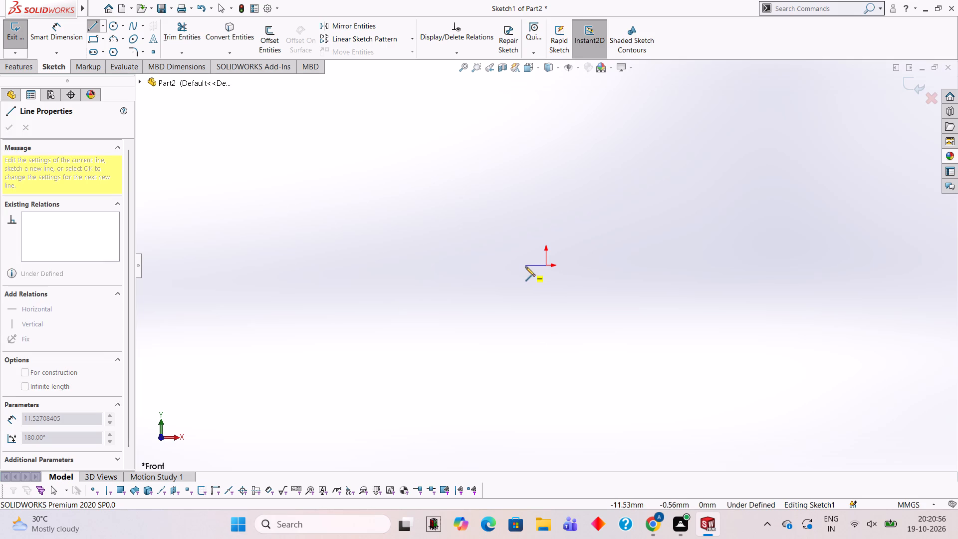
pyautogui.press('6')
pyautogui.press('Return')
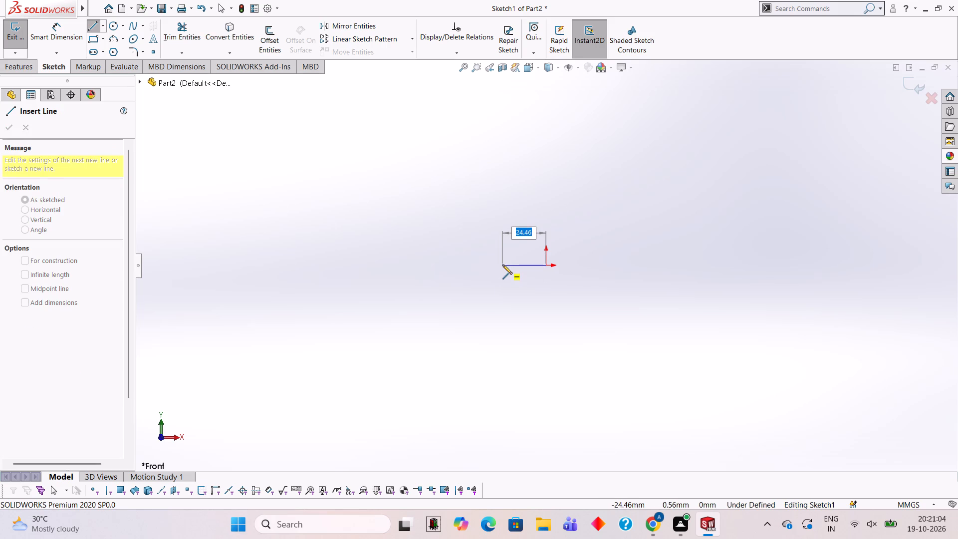
pyautogui.press('6')
pyautogui.press('Return')
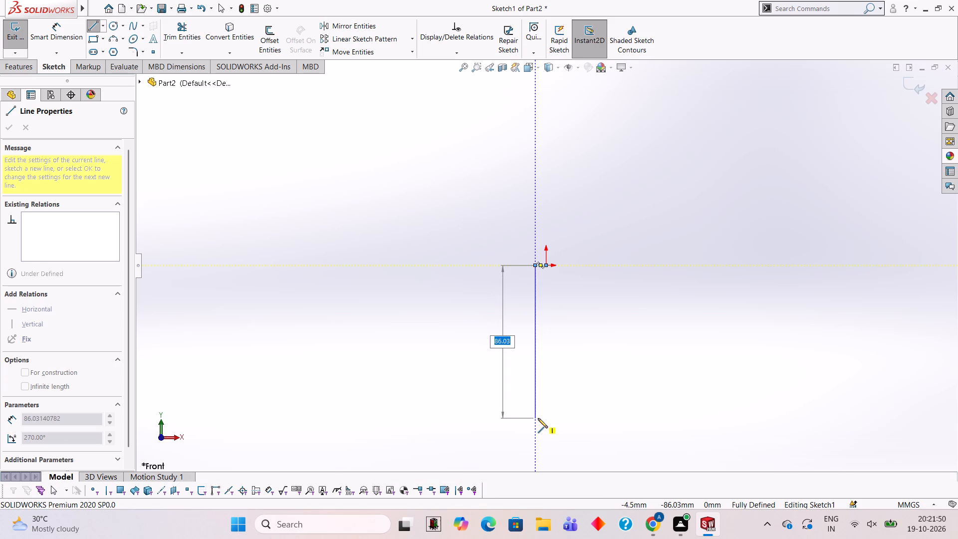
pyautogui.write('63')
pyautogui.press('Return')
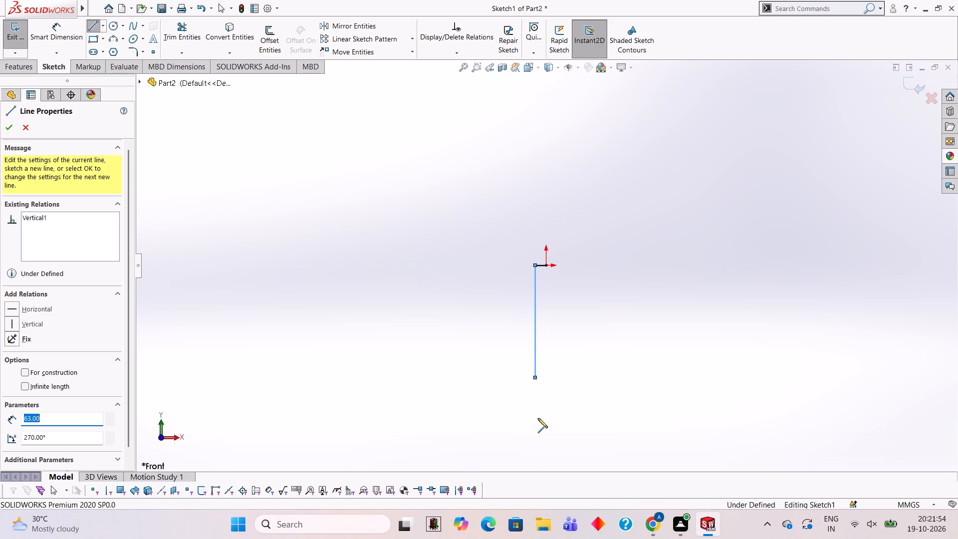
pyautogui.write('12')
pyautogui.press('Return')
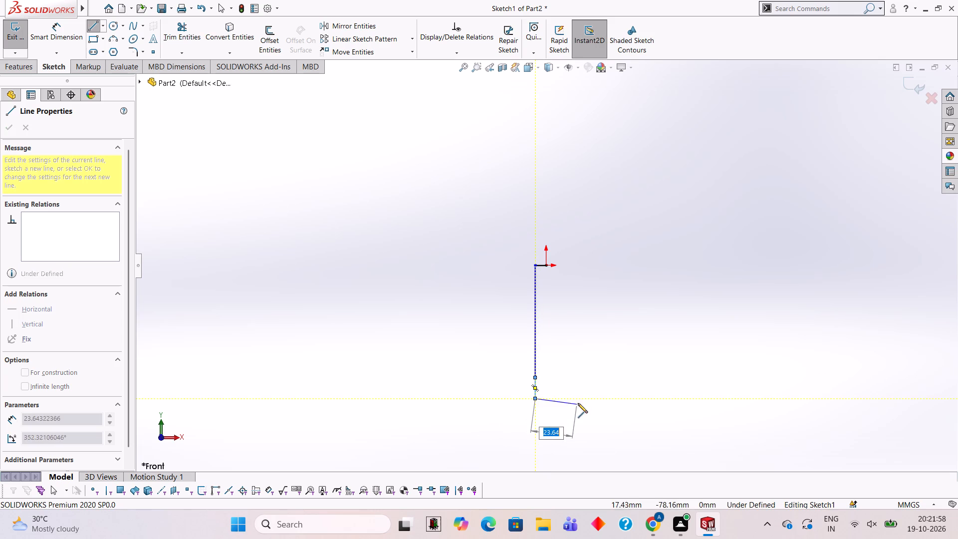
pyautogui.write('12')
pyautogui.press('Return')
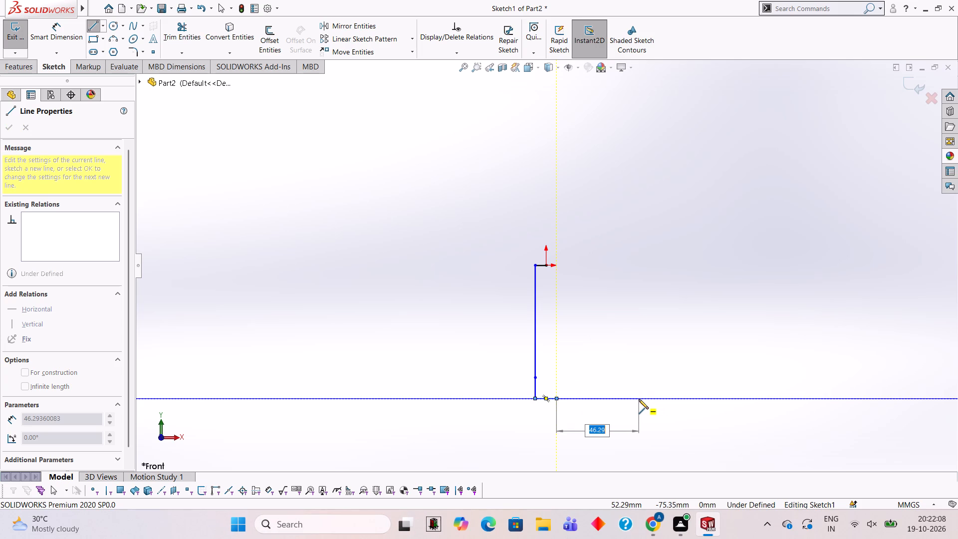
pyautogui.press('Escape')
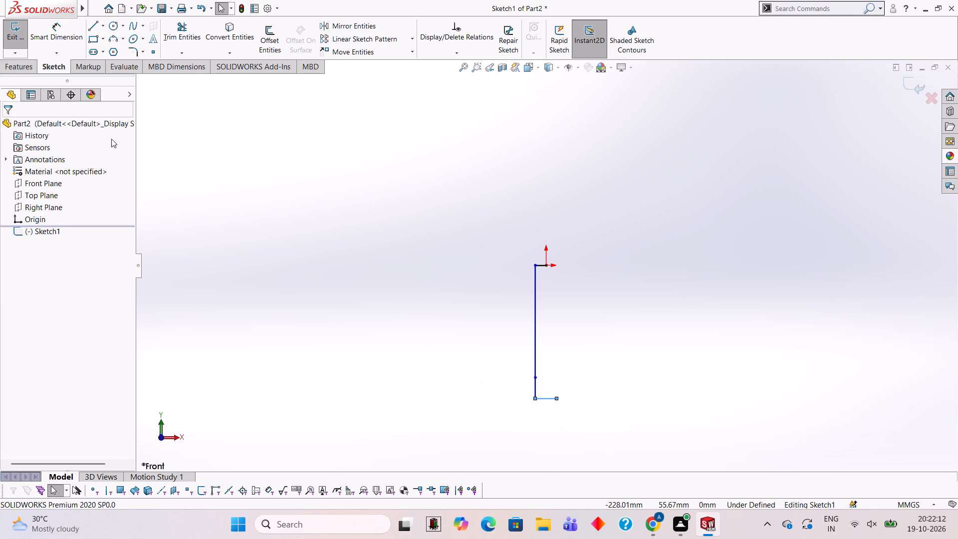
# Sketch a diagonal line across the lower-left corner, joining the 63 mm line's lower end to the 12 mm bottom line's free end.
pyautogui.click(88, 25)
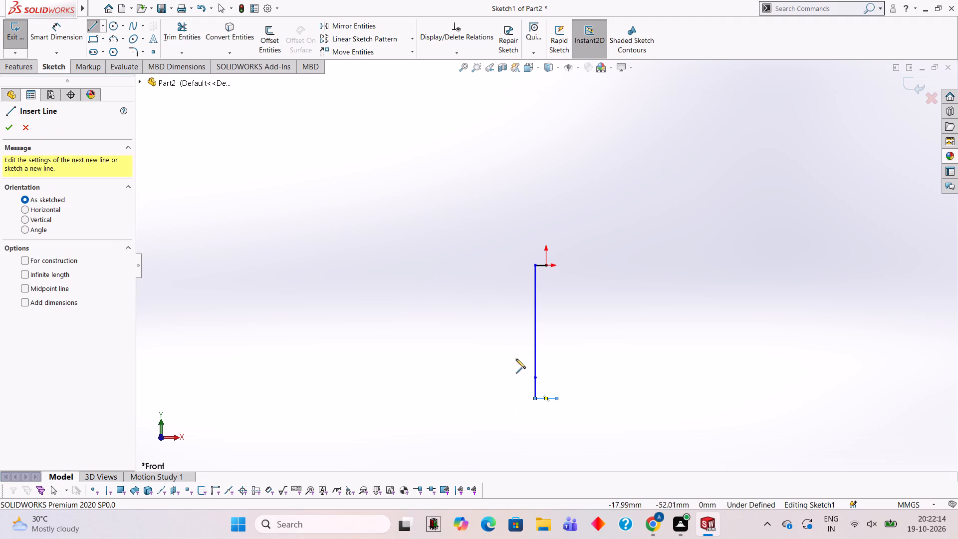
pyautogui.click(536, 378)
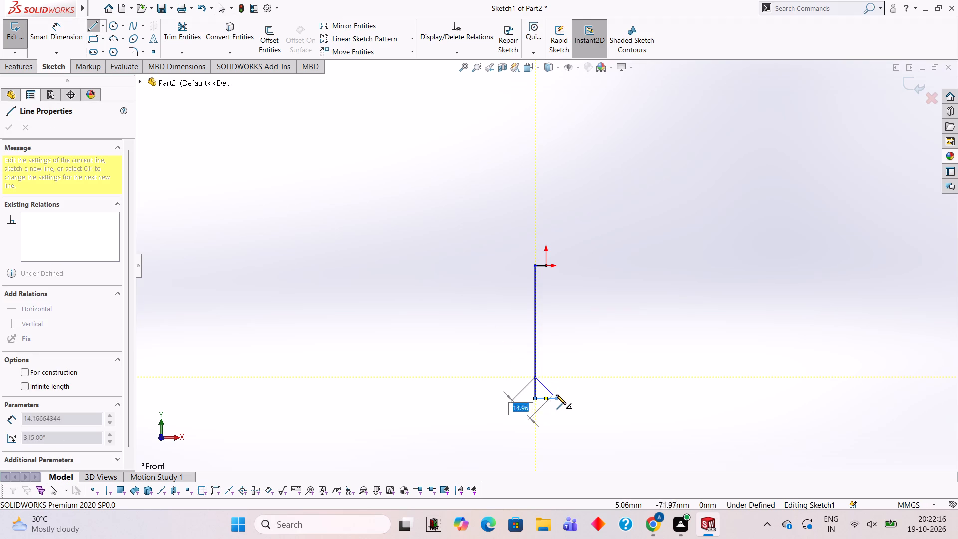
pyautogui.click(557, 398)
pyautogui.press('Escape')
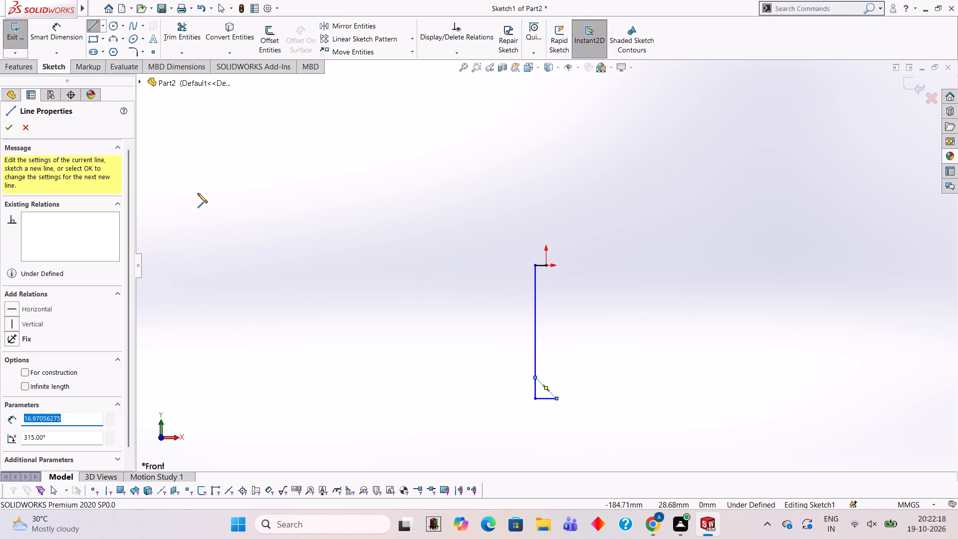
# Complete the outline from the lower-left corner with a 60 mm bottom line, a 75 mm vertical side, and a 54 mm top line to the origin.
pyautogui.click(533, 398)
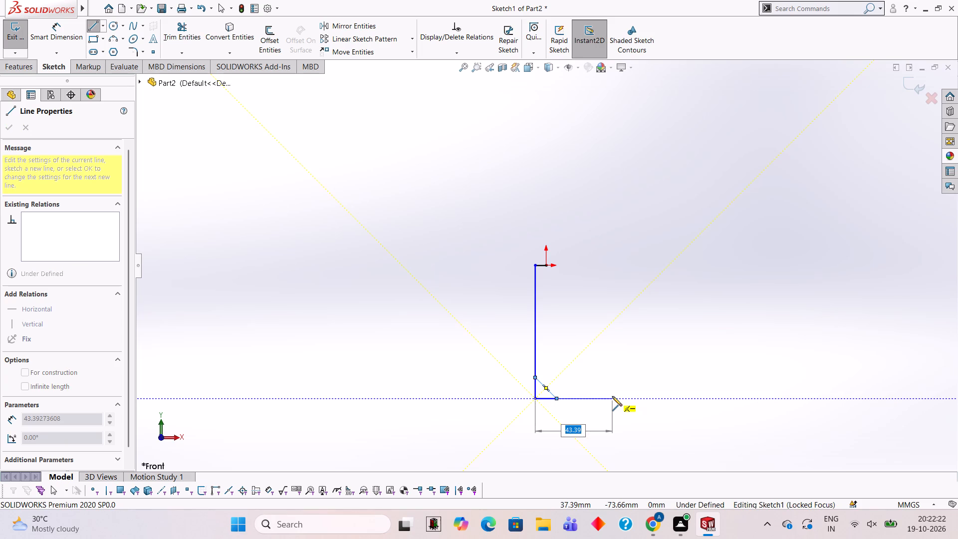
pyautogui.write('60')
pyautogui.press('Return')
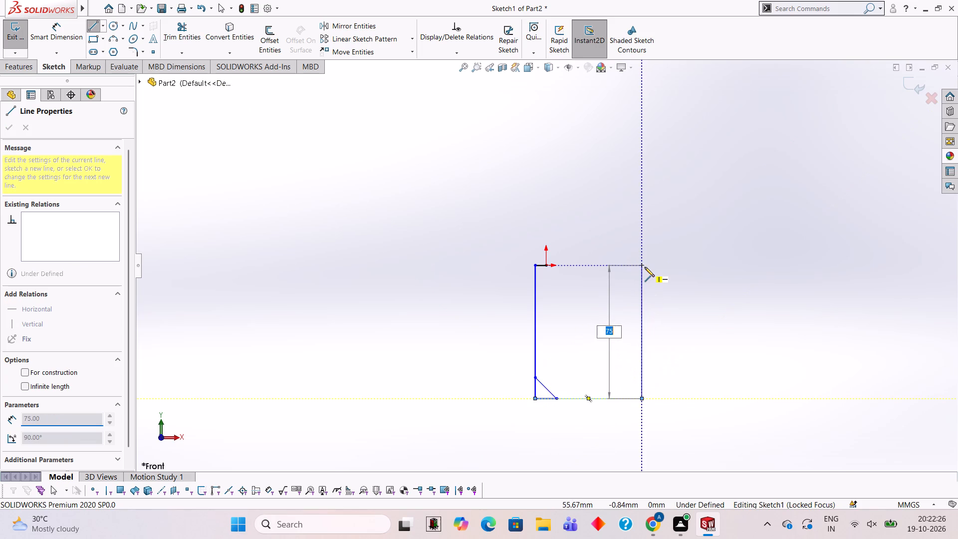
pyautogui.click(645, 265)
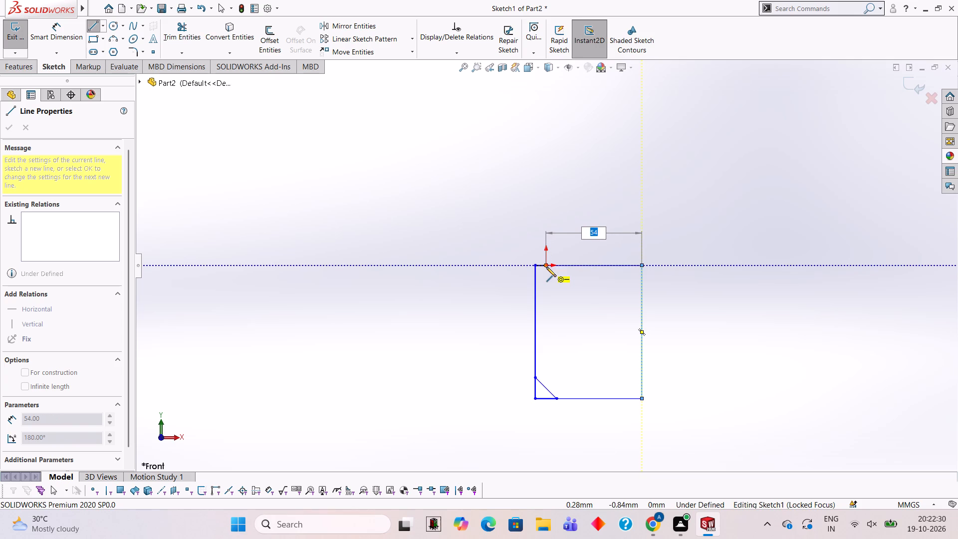
pyautogui.click(546, 267)
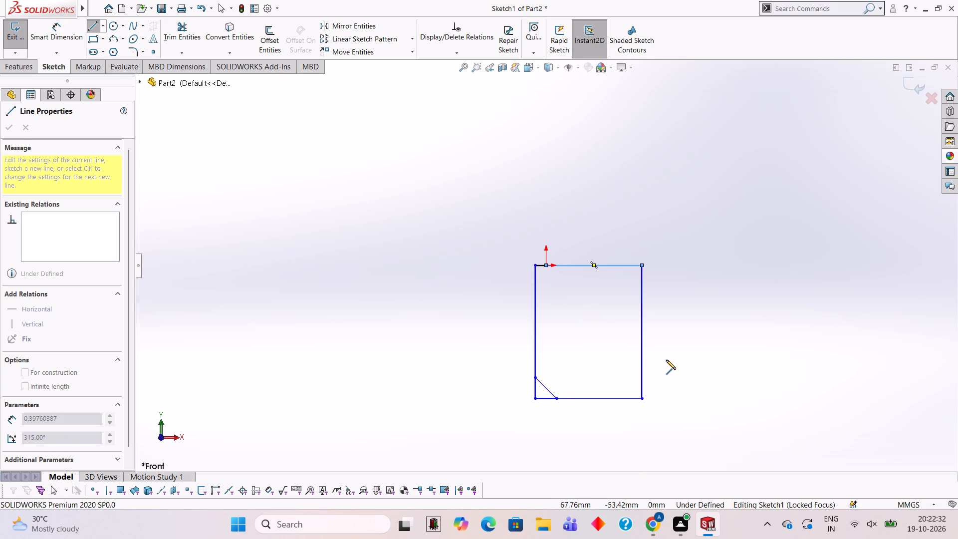
pyautogui.press('Escape')
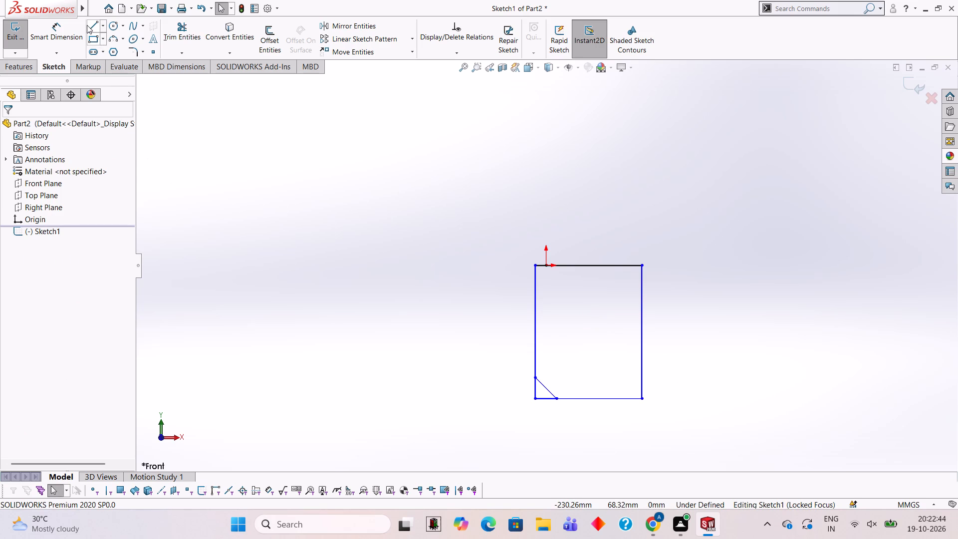
# Dimension the vertical distance between the profile's top and bottom lines, placing the dimension left of the outline.
pyautogui.click(70, 25)
pyautogui.click(578, 266)
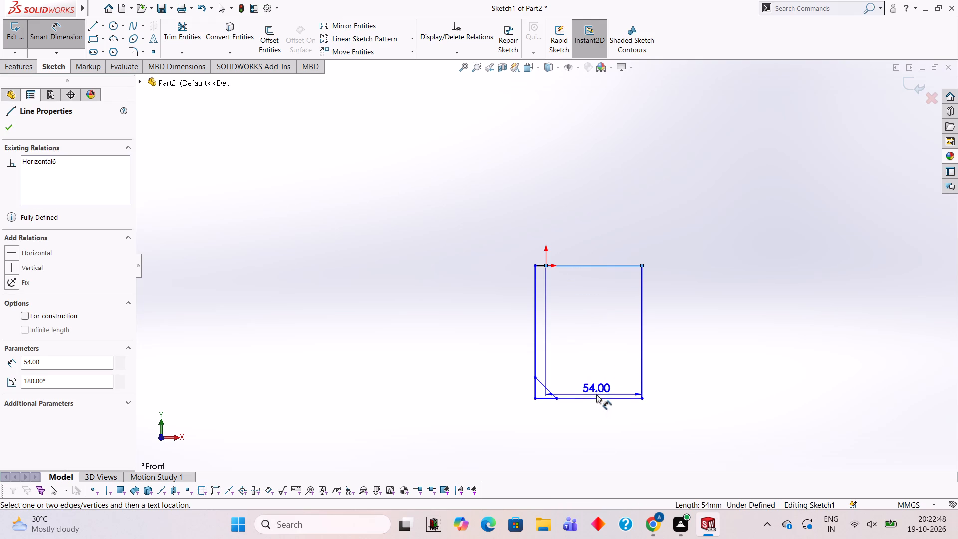
pyautogui.click(598, 397)
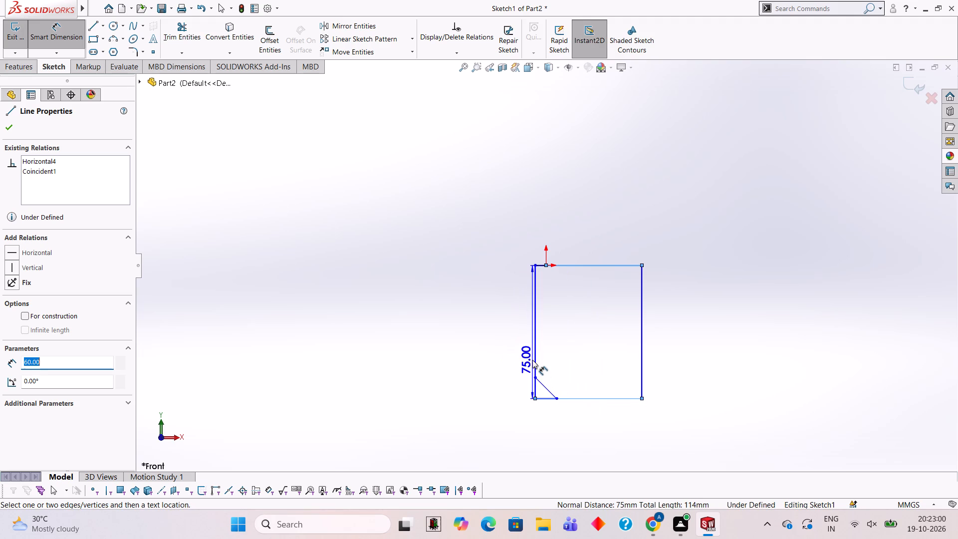
pyautogui.click(469, 300)
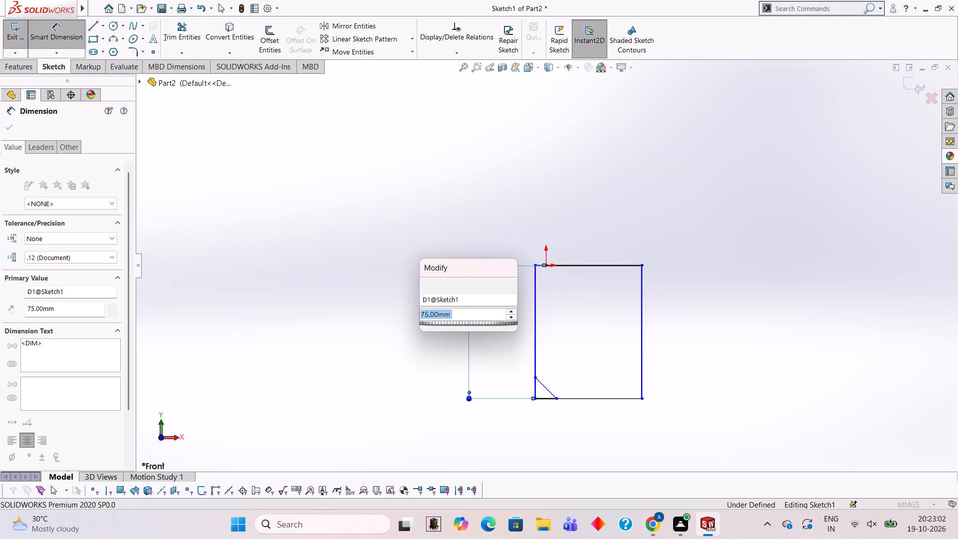
pyautogui.click(428, 281)
pyautogui.click(395, 197)
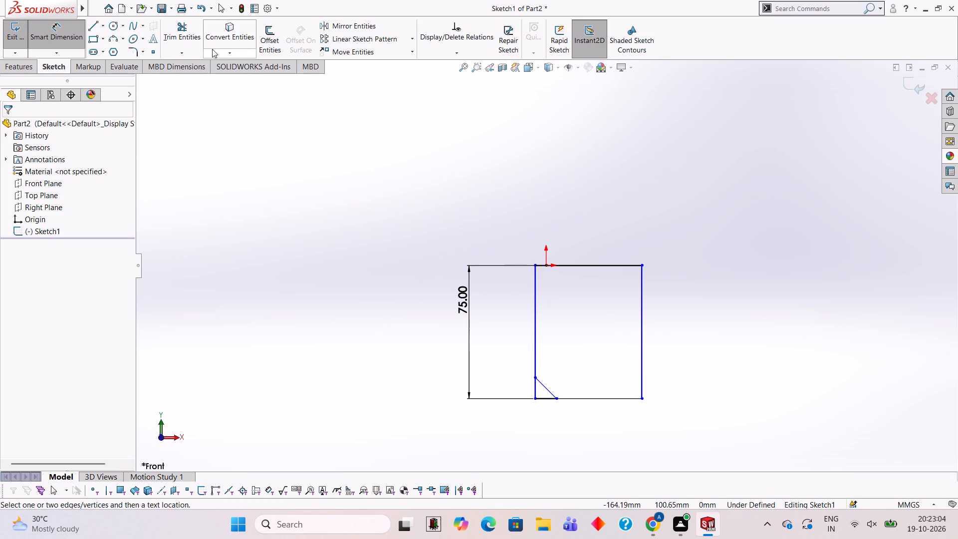
# Trim away the vertical and horizontal corner segments outside the lower-left diagonal.
pyautogui.click(192, 37)
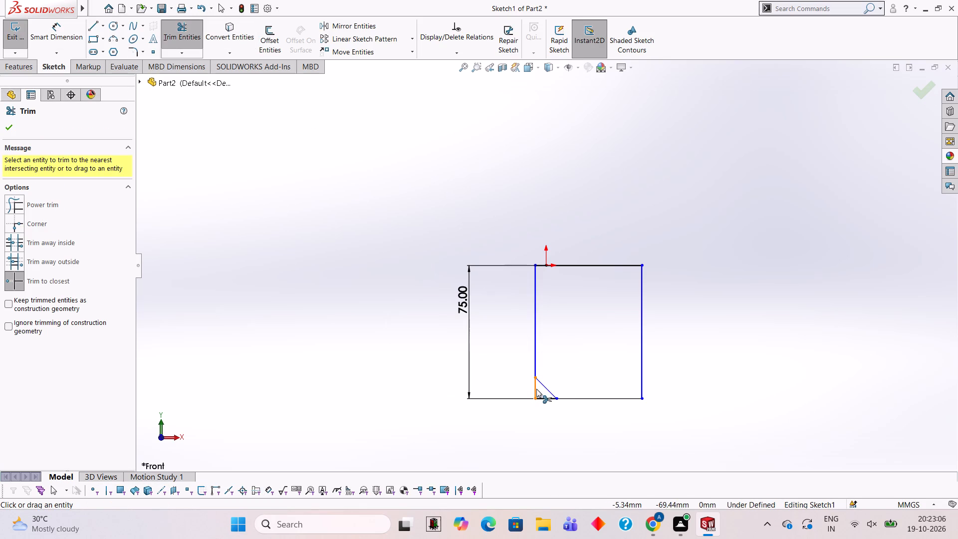
pyautogui.click(536, 389)
pyautogui.click(538, 400)
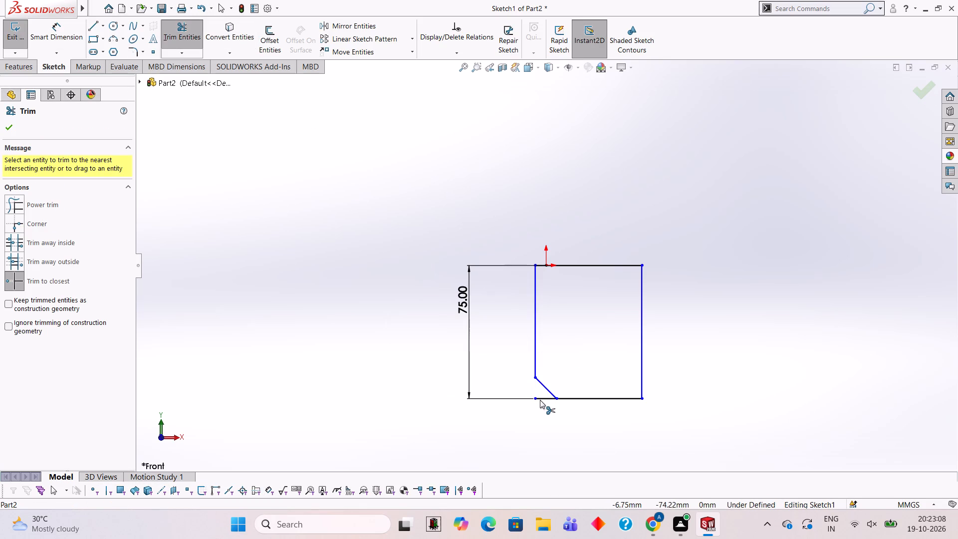
pyautogui.click(540, 400)
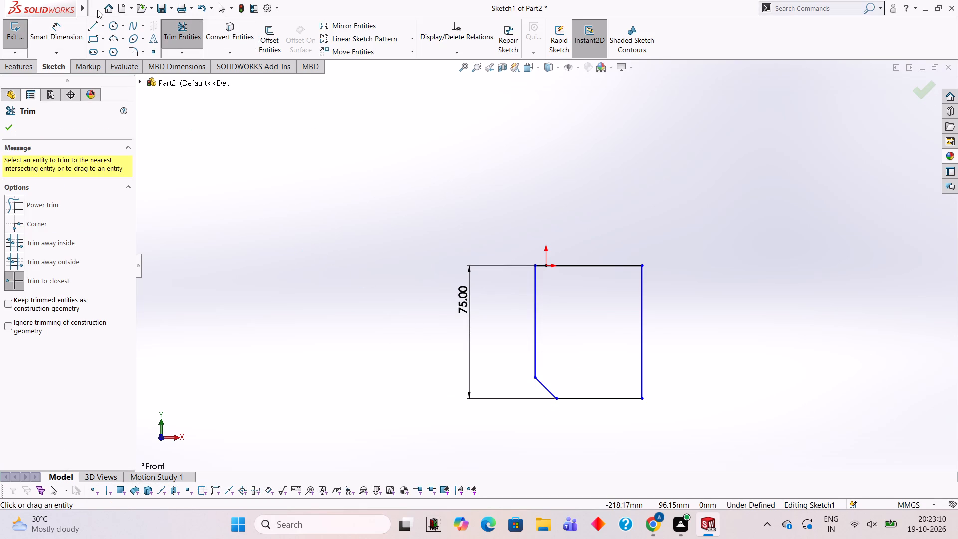
# Sketch a 12 mm horizontal line from the profile's lower-right corner leftward along the bottom edge.
pyautogui.click(87, 22)
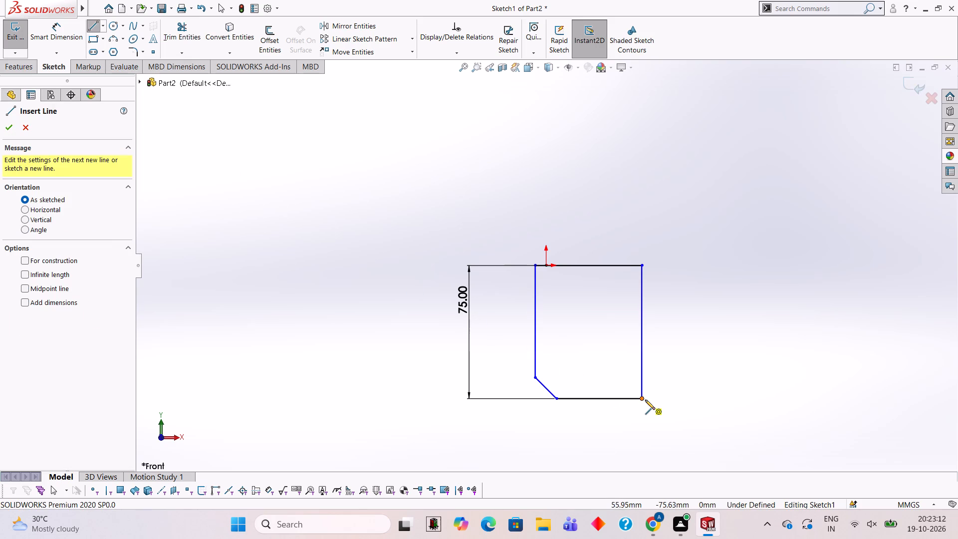
pyautogui.click(642, 400)
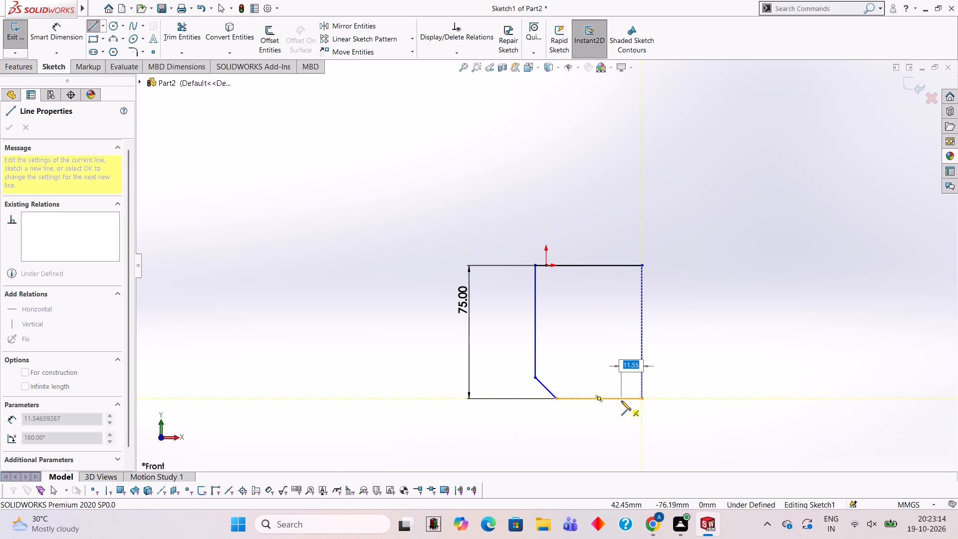
pyautogui.write('12')
pyautogui.press('Return')
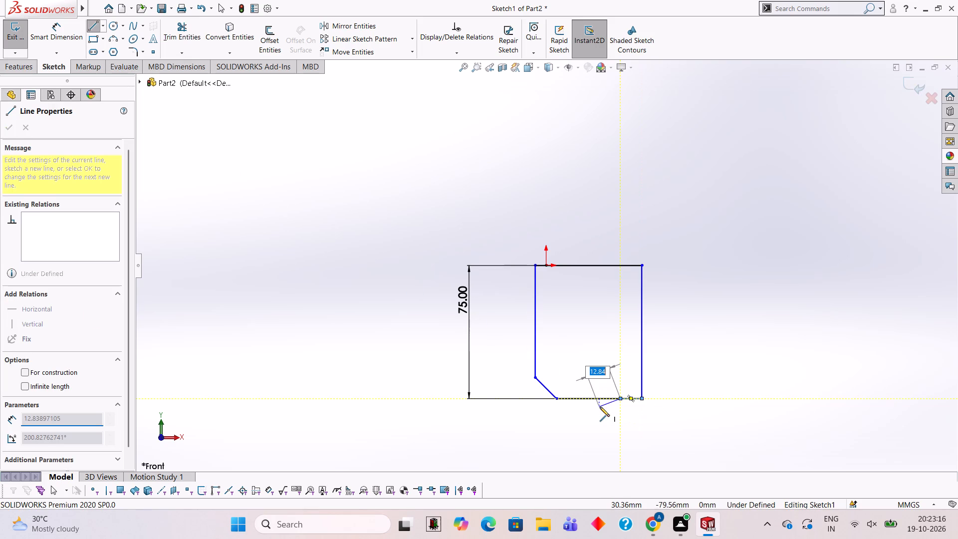
pyautogui.press('Escape')
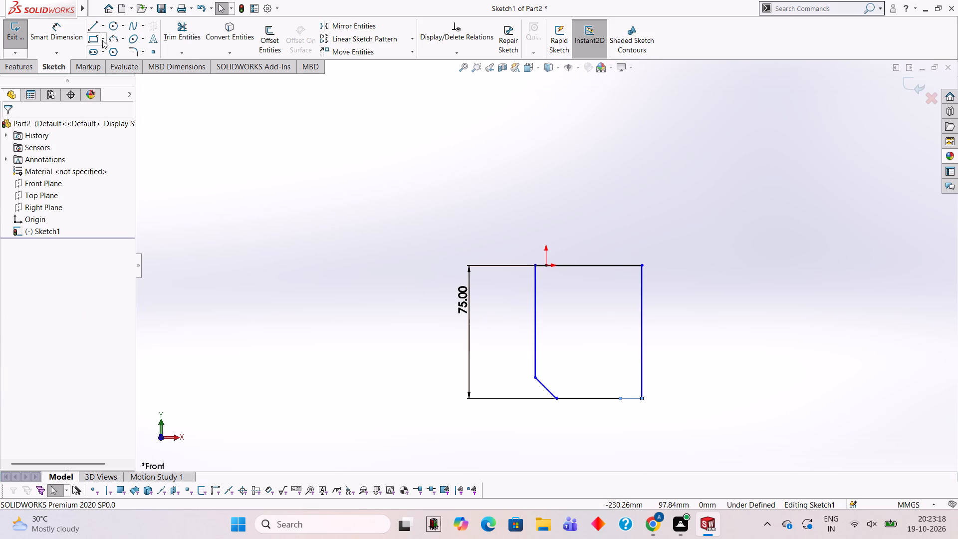
# Sketch a 12 mm vertical line up from the lower-right corner, continuing diagonally to the 12 mm bottom line's free end.
pyautogui.click(94, 25)
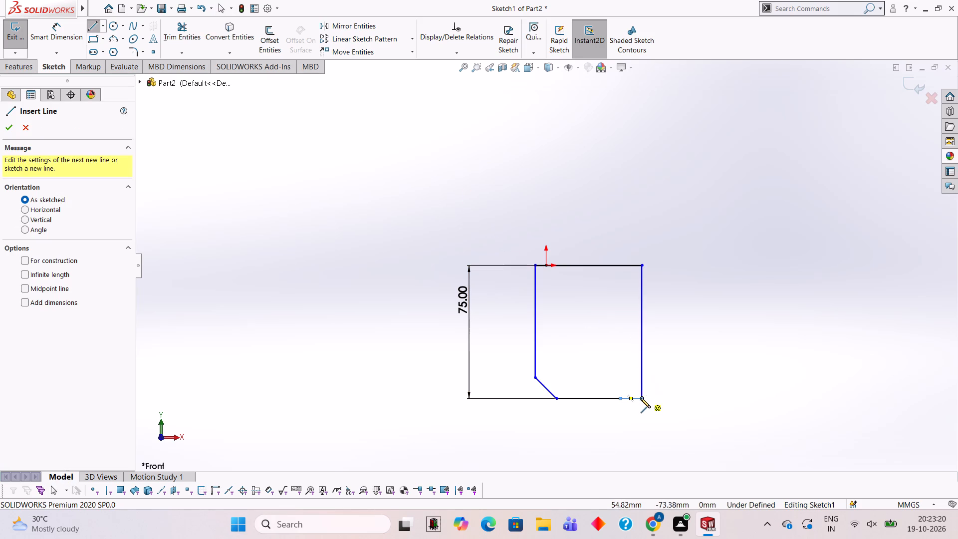
pyautogui.click(640, 397)
pyautogui.write('12')
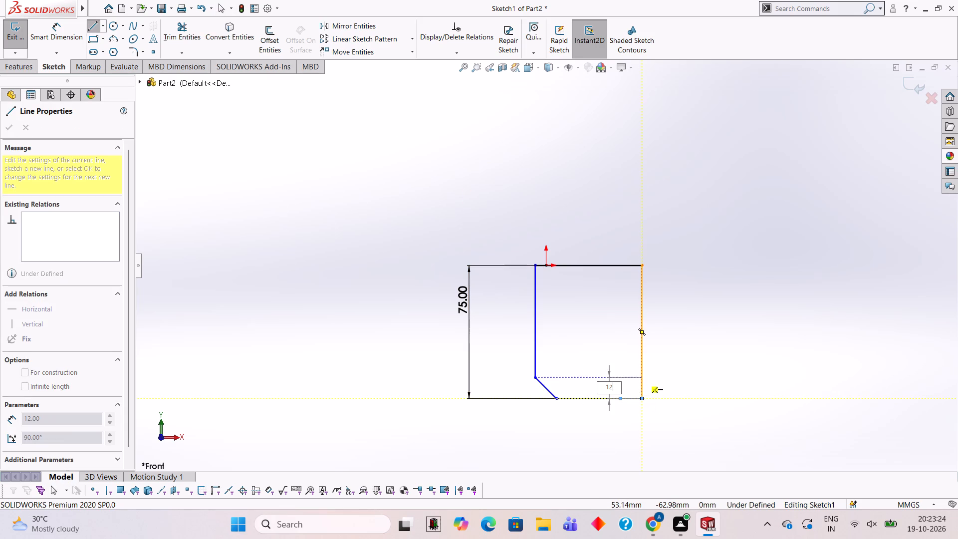
pyautogui.press('Return')
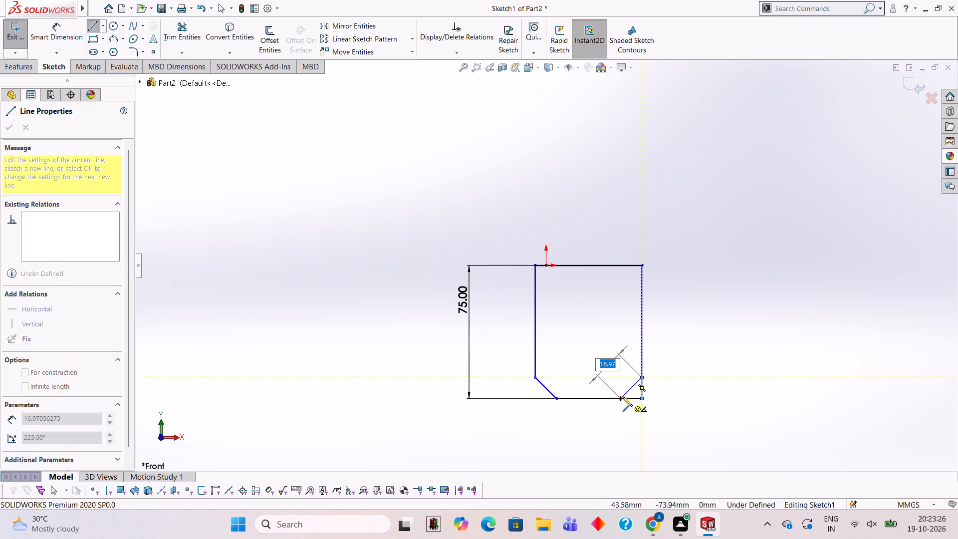
pyautogui.click(620, 397)
# Trim away the horizontal and vertical corner segments outside the lower-right diagonal.
pyautogui.click(181, 31)
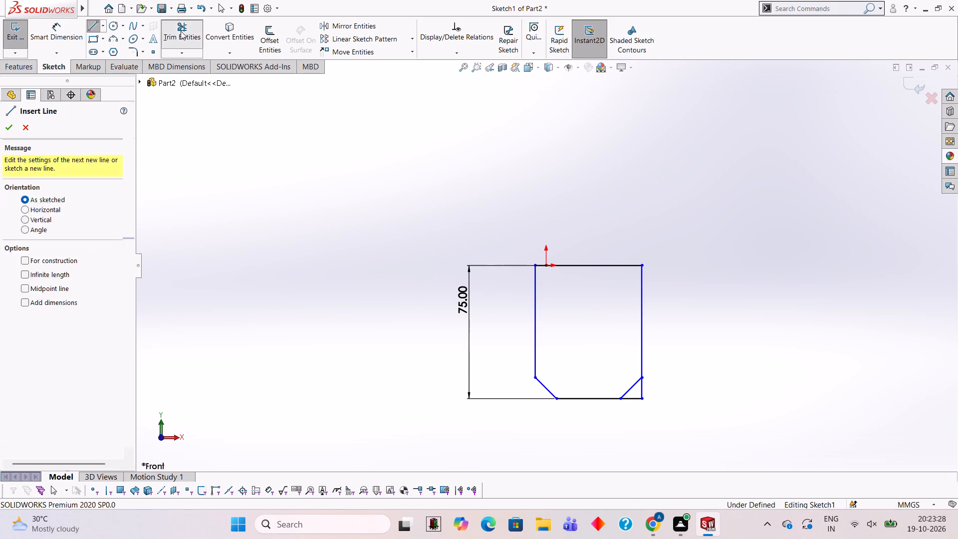
pyautogui.click(628, 401)
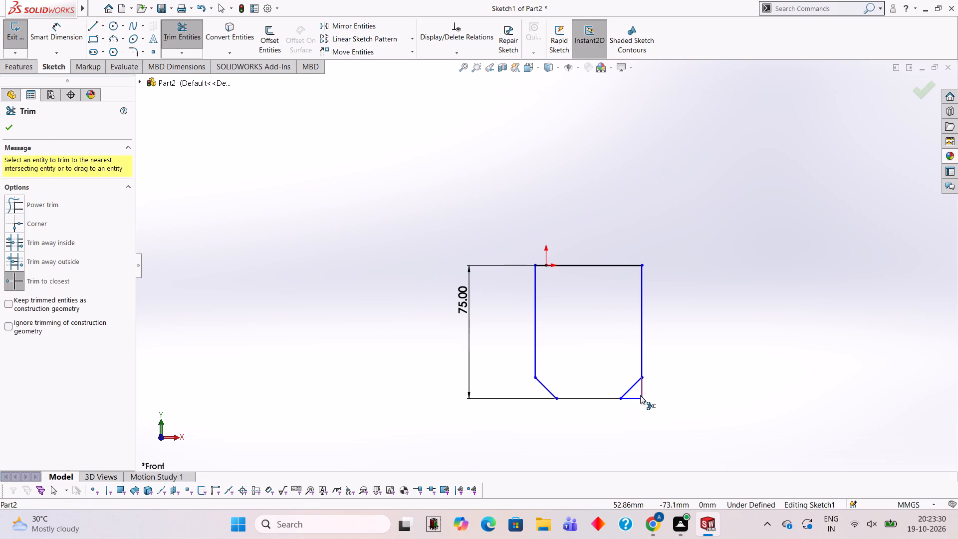
pyautogui.click(642, 395)
pyautogui.click(637, 400)
pyautogui.click(643, 393)
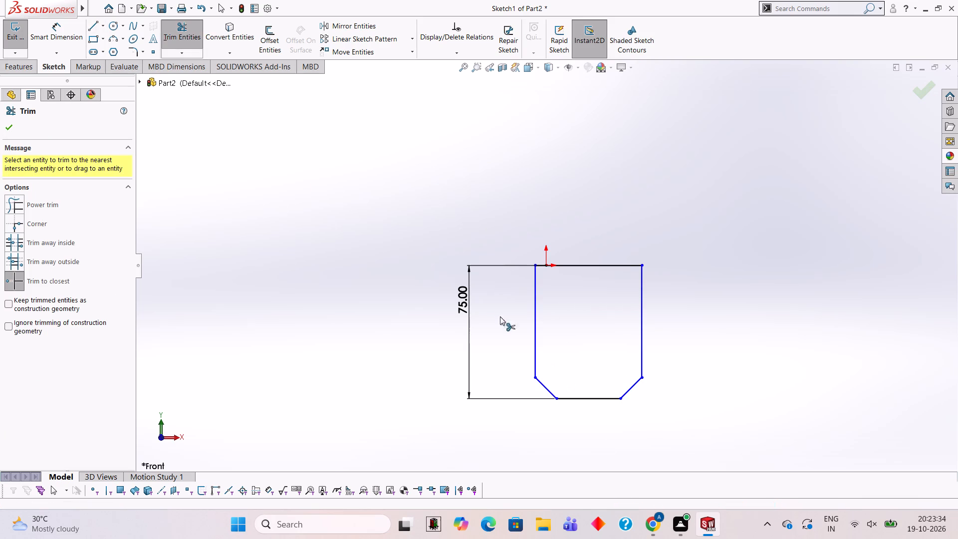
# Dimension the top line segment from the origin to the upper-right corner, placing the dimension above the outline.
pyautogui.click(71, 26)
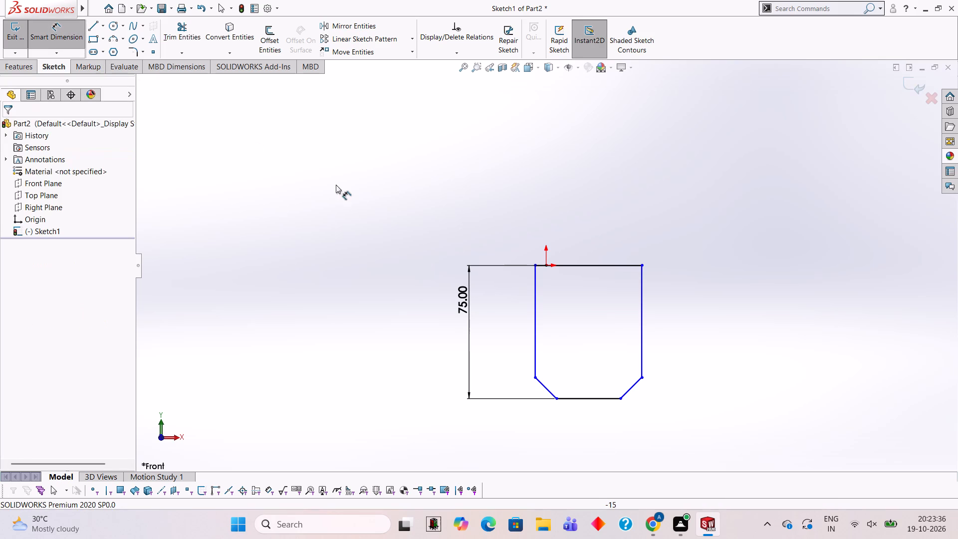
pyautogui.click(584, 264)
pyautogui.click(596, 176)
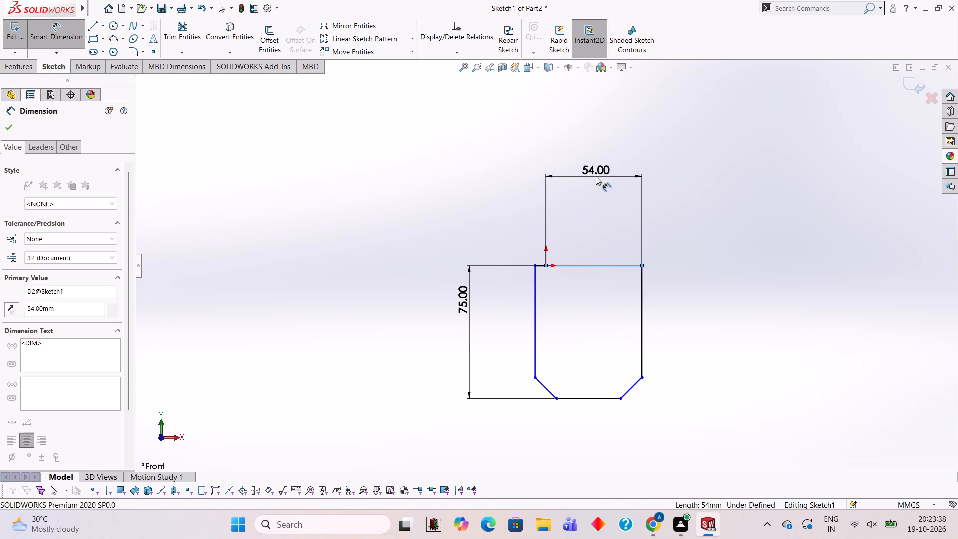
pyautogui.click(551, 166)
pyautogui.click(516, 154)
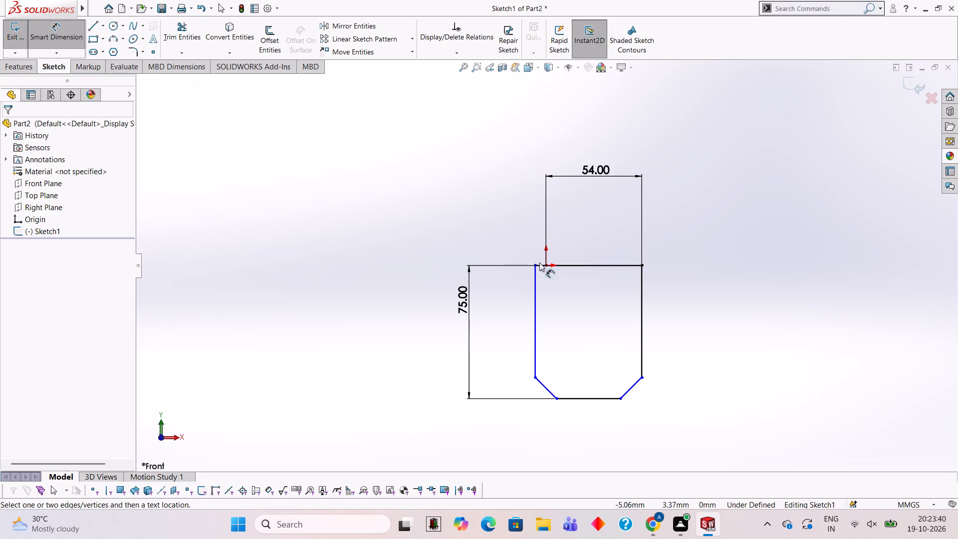
# Dimension the horizontal width of the lower-left chamfer, from the left side to the diagonal's bottom end, below the profile.
pyautogui.click(535, 303)
pyautogui.click(556, 399)
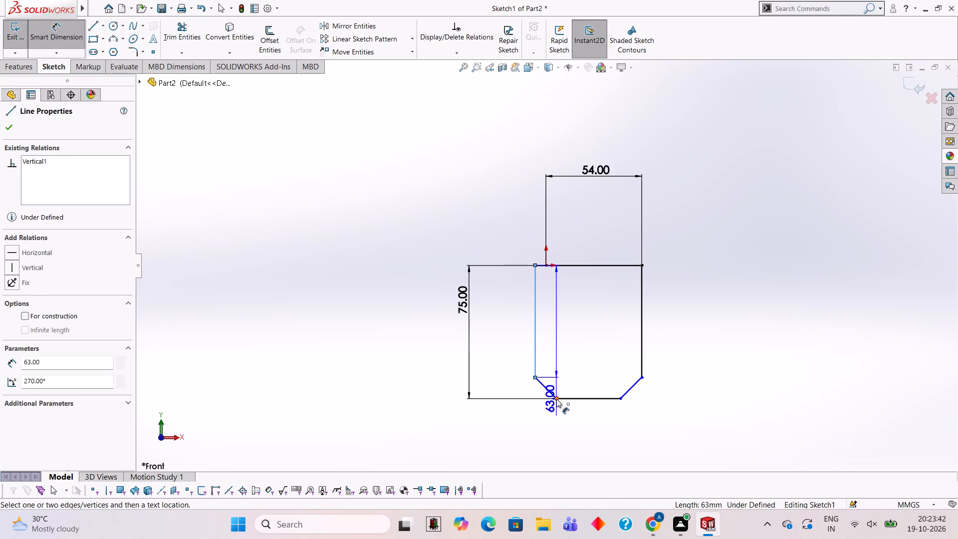
pyautogui.click(550, 421)
pyautogui.click(508, 405)
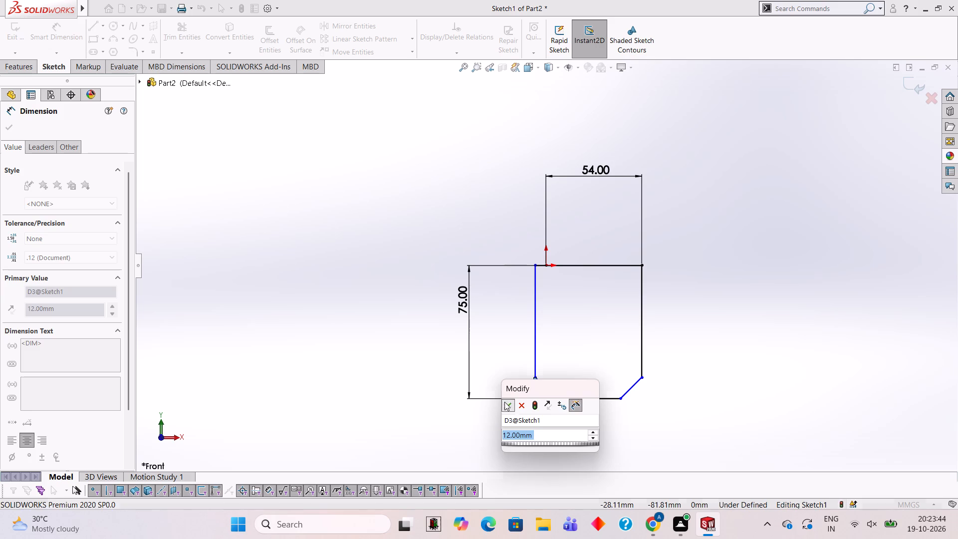
pyautogui.click(496, 335)
# Trim away both top line segments, the short one left of the origin and the long one right of it.
pyautogui.scroll(-5, 544, 276)
pyautogui.scroll(-4, 573, 236)
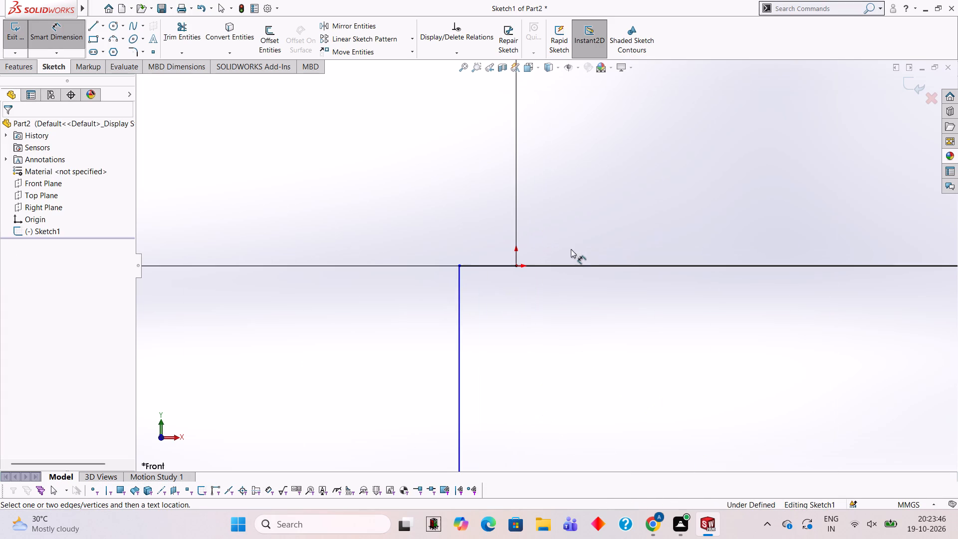
pyautogui.click(183, 32)
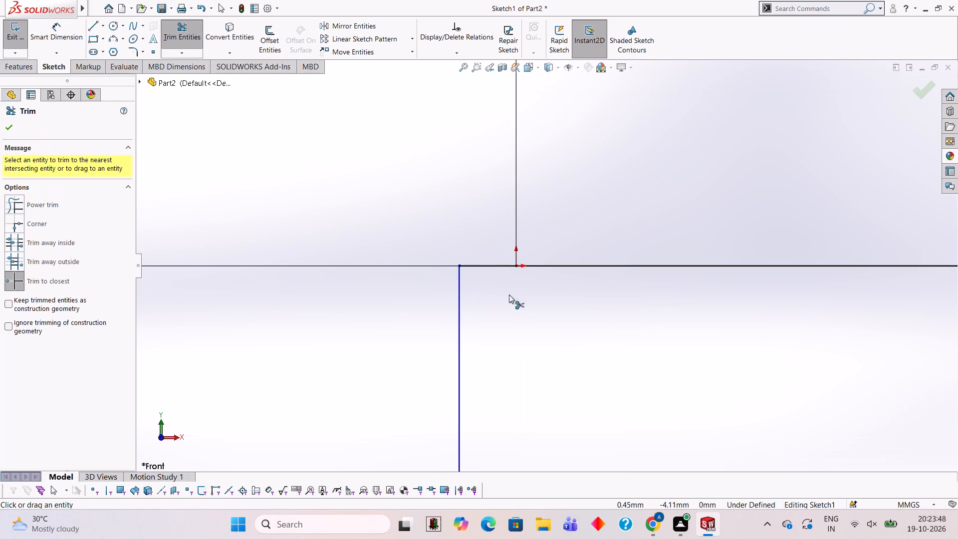
pyautogui.click(489, 268)
pyautogui.click(550, 266)
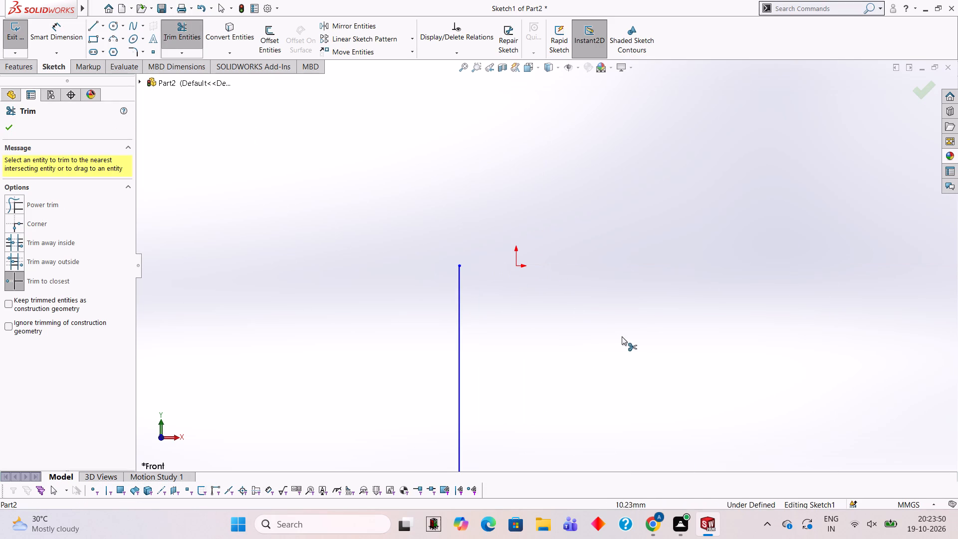
# Redraw the top edge as one 60 mm horizontal line joining the upper ends of the two vertical sides.
pyautogui.scroll(10, 625, 337)
pyautogui.scroll(-3, 651, 347)
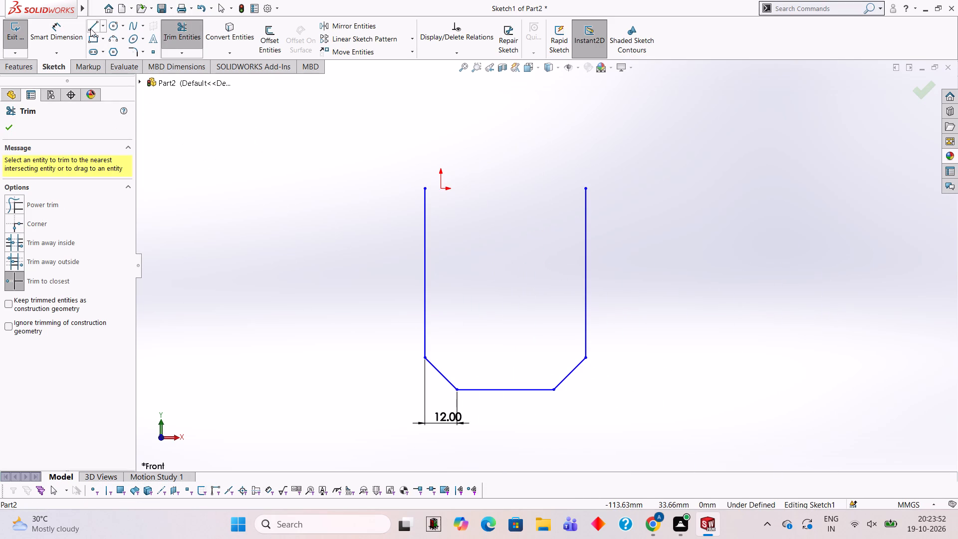
pyautogui.click(90, 27)
pyautogui.click(425, 189)
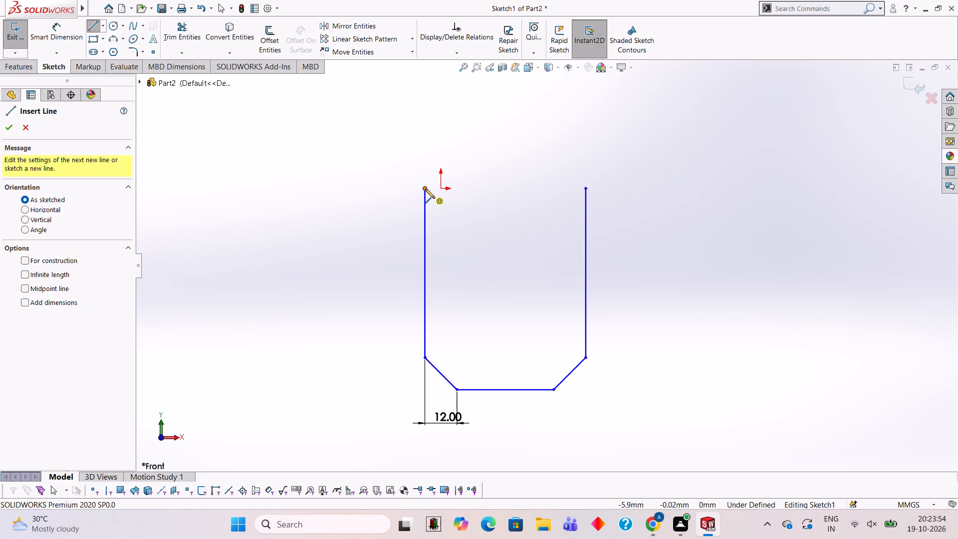
pyautogui.click(586, 189)
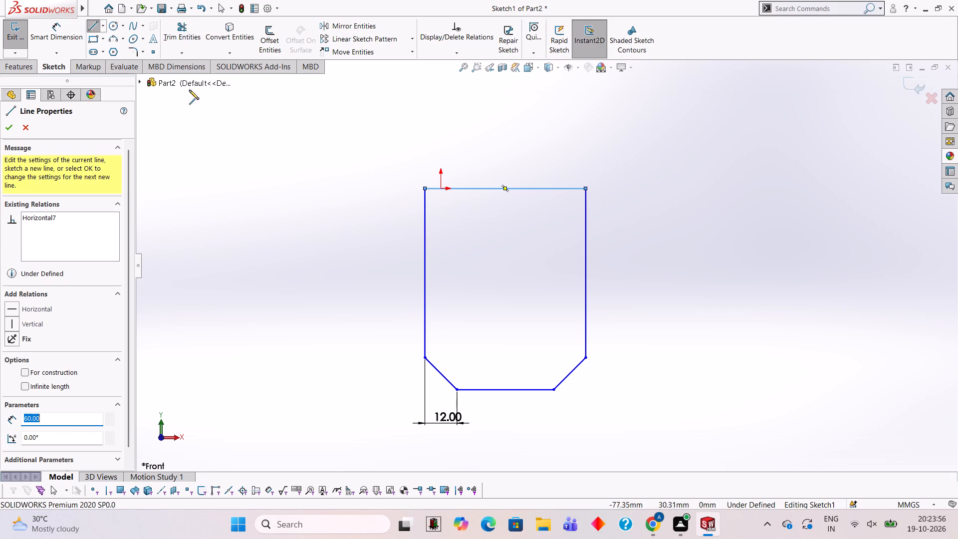
# Dimension the new top line's length, placing the dimension above the profile.
pyautogui.click(70, 23)
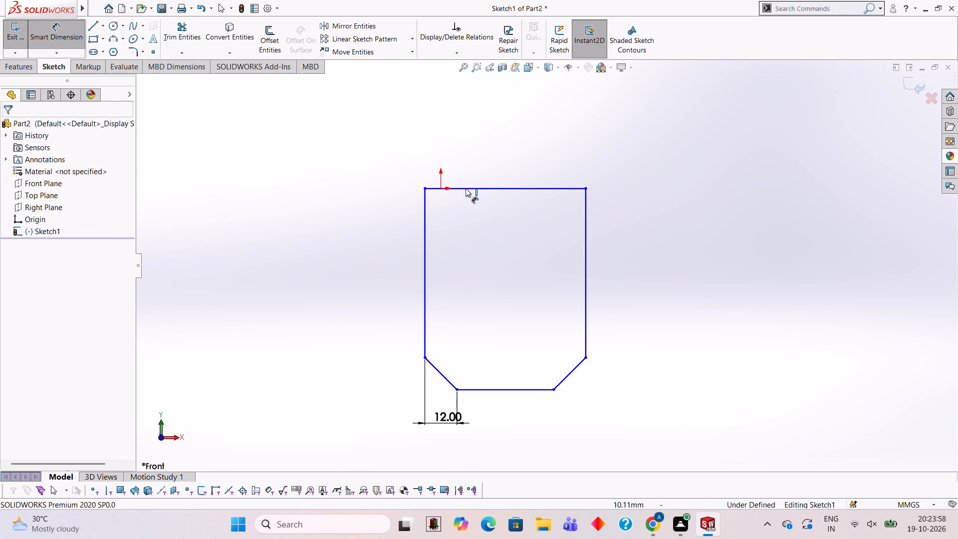
pyautogui.click(462, 186)
pyautogui.click(462, 135)
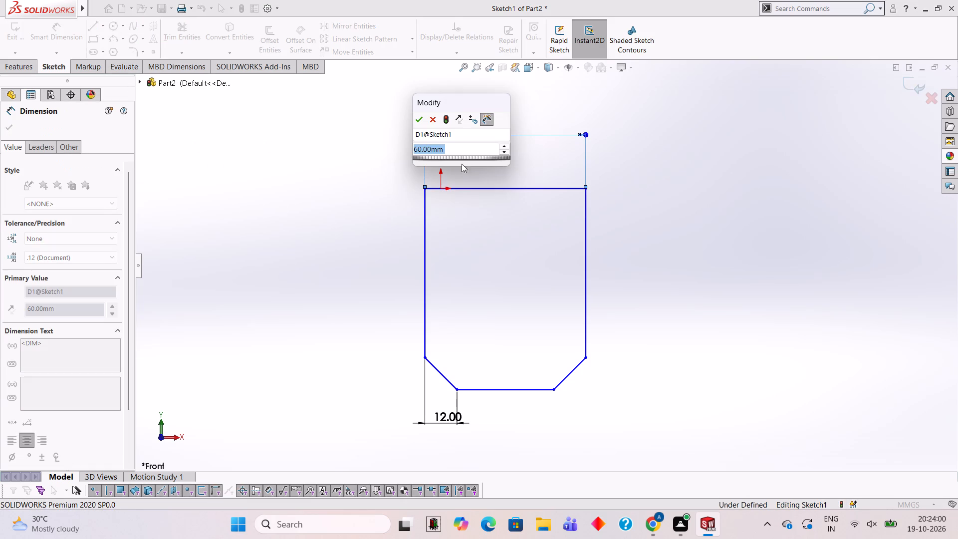
pyautogui.click(420, 120)
pyautogui.click(373, 122)
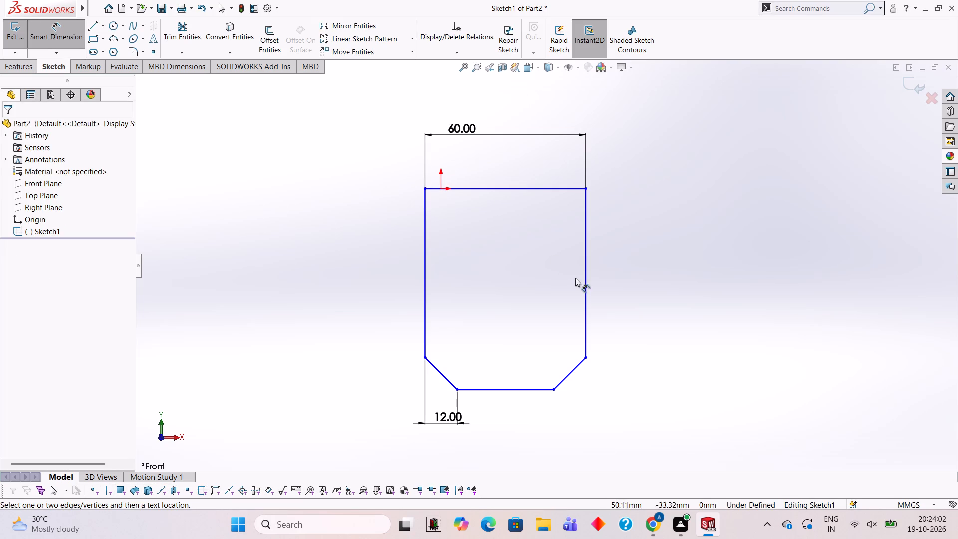
# Dimension the right vertical side's length, placing the dimension to the right of the profile.
pyautogui.click(584, 282)
pyautogui.click(652, 279)
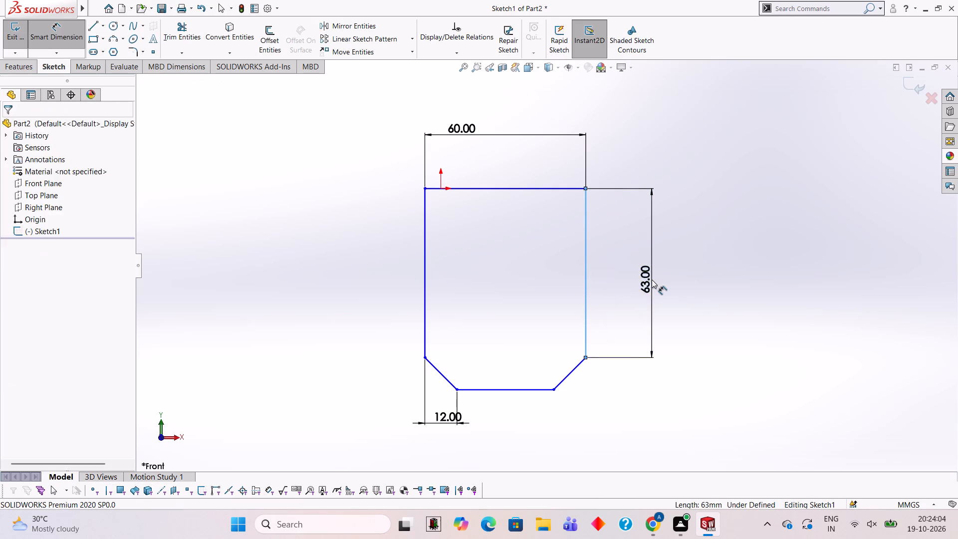
pyautogui.click(612, 263)
pyautogui.click(718, 236)
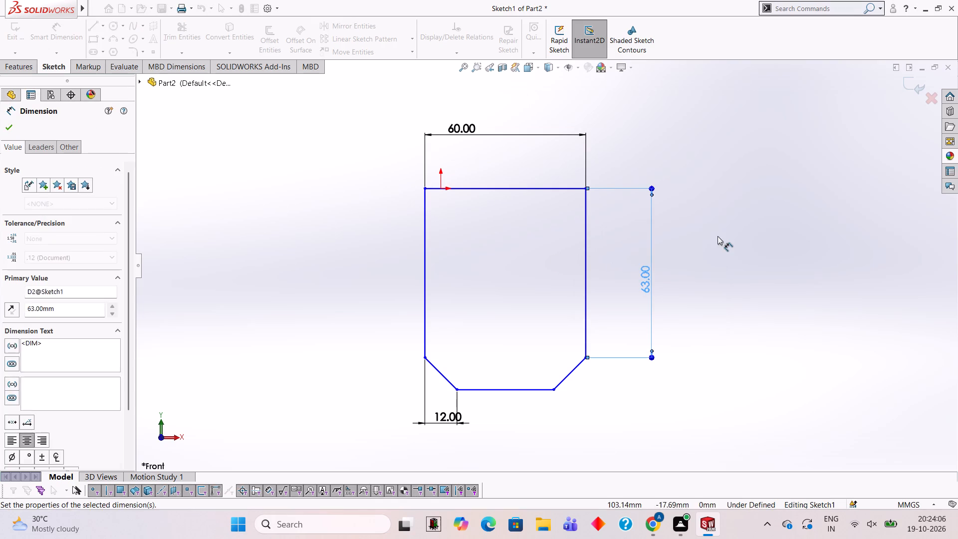
# Dimension the overall height between the top and bottom lines, placing it outside the right side's dimension.
pyautogui.click(526, 190)
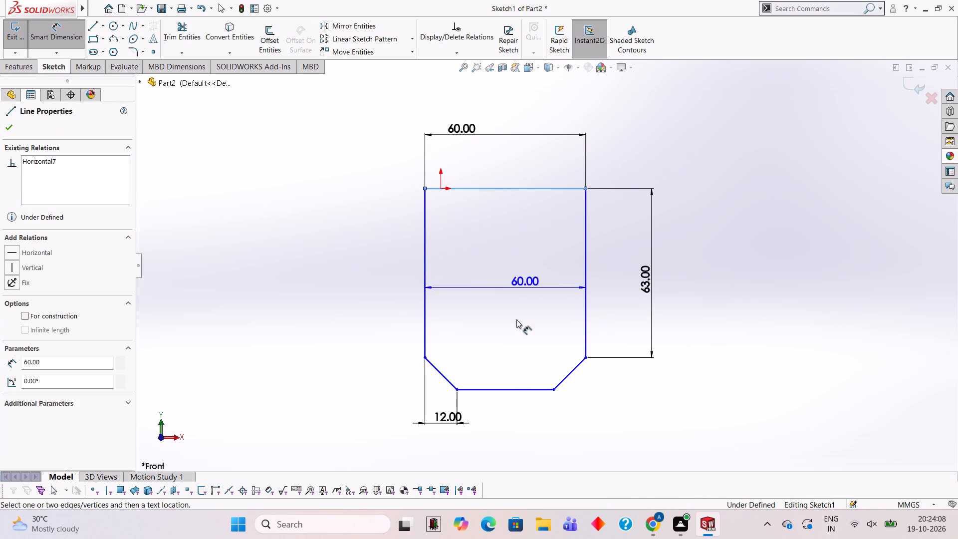
pyautogui.click(510, 390)
pyautogui.click(713, 292)
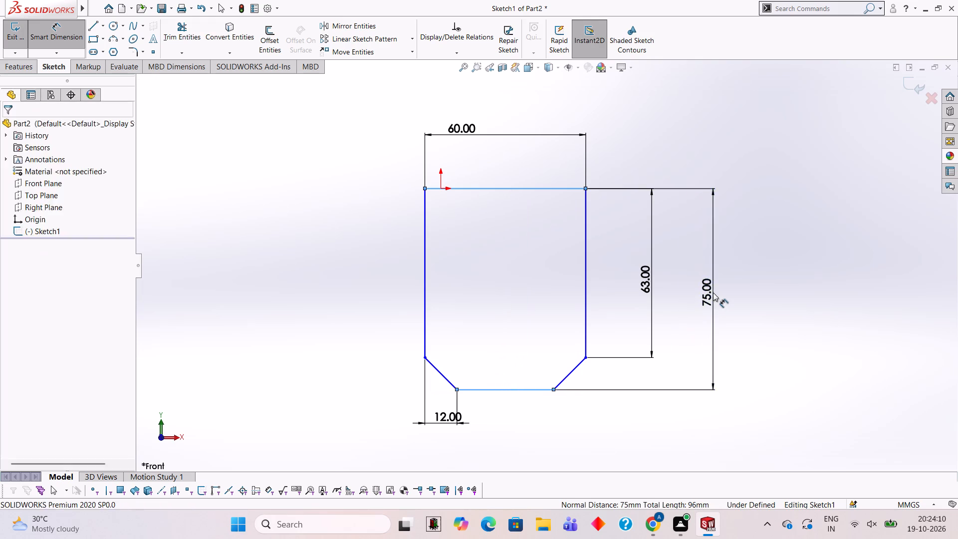
pyautogui.click(672, 276)
pyautogui.click(672, 262)
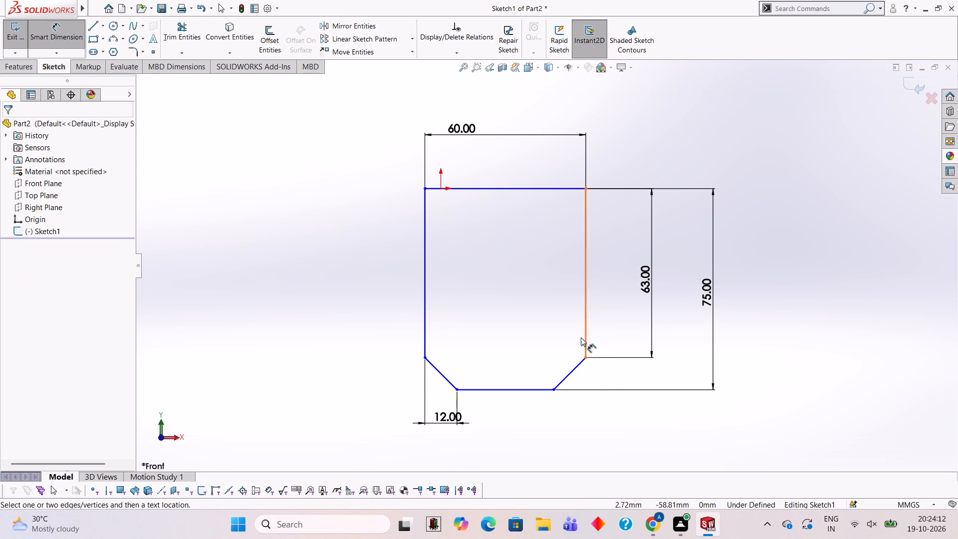
# Dimension the horizontal width of the lower-right chamfer, from the right side to the diagonal's bottom end, below the profile.
pyautogui.click(586, 329)
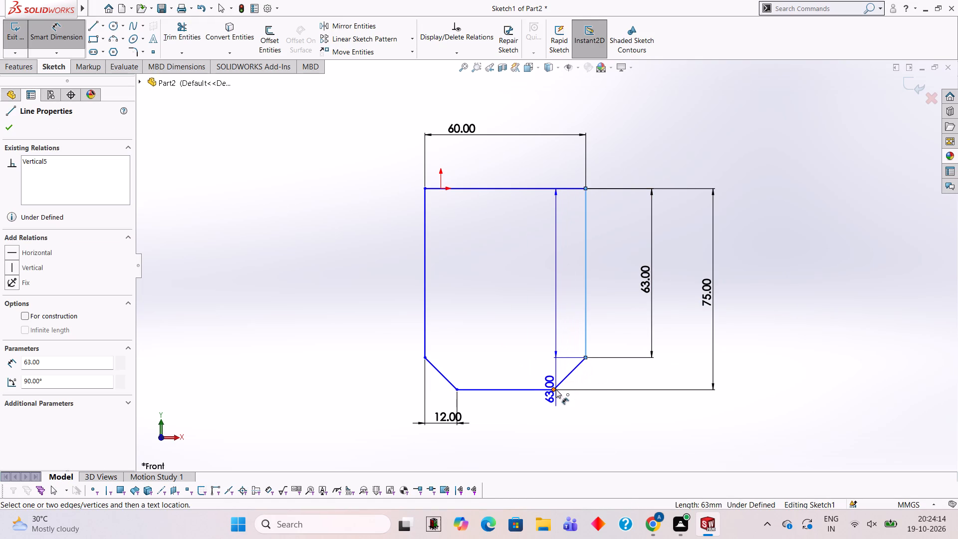
pyautogui.click(552, 389)
pyautogui.moveTo(565, 422); pyautogui.dragTo(560, 425)
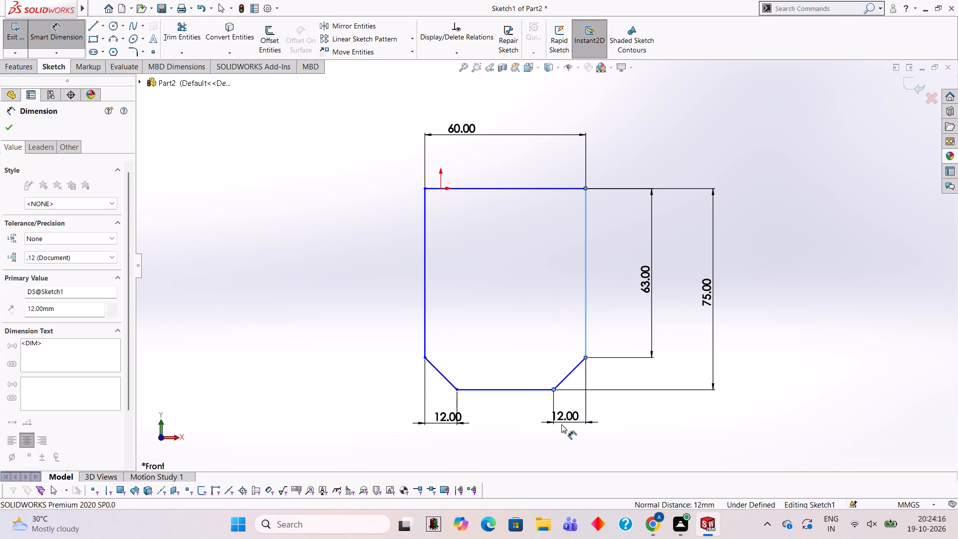
pyautogui.click(522, 409)
pyautogui.click(512, 339)
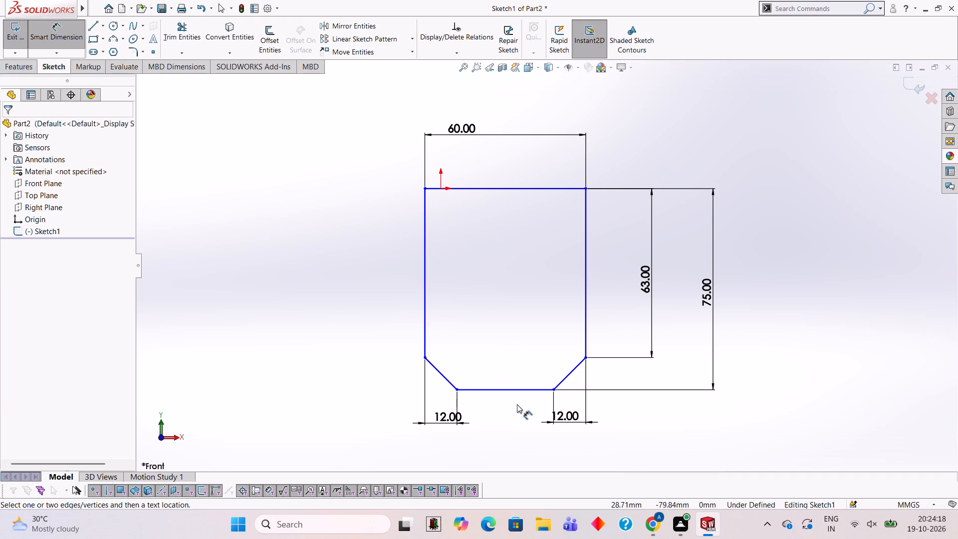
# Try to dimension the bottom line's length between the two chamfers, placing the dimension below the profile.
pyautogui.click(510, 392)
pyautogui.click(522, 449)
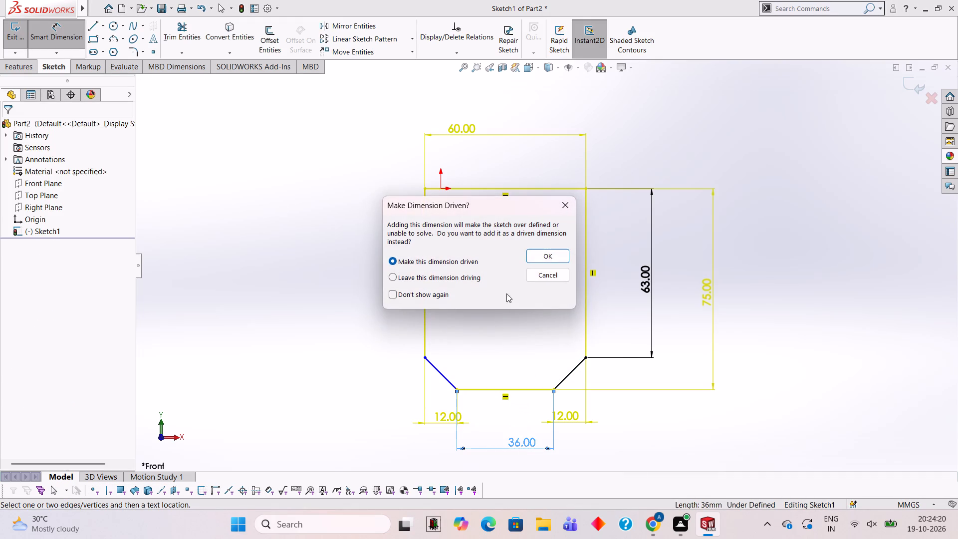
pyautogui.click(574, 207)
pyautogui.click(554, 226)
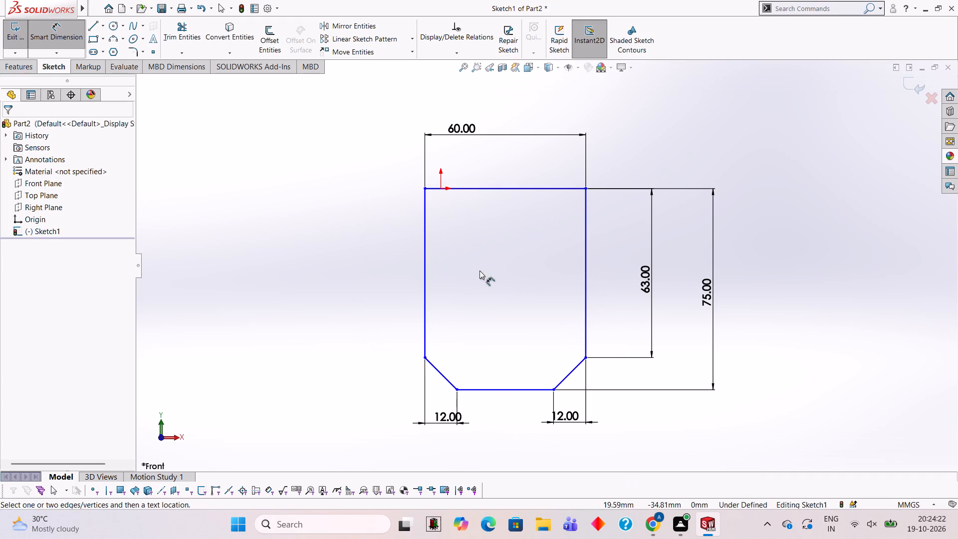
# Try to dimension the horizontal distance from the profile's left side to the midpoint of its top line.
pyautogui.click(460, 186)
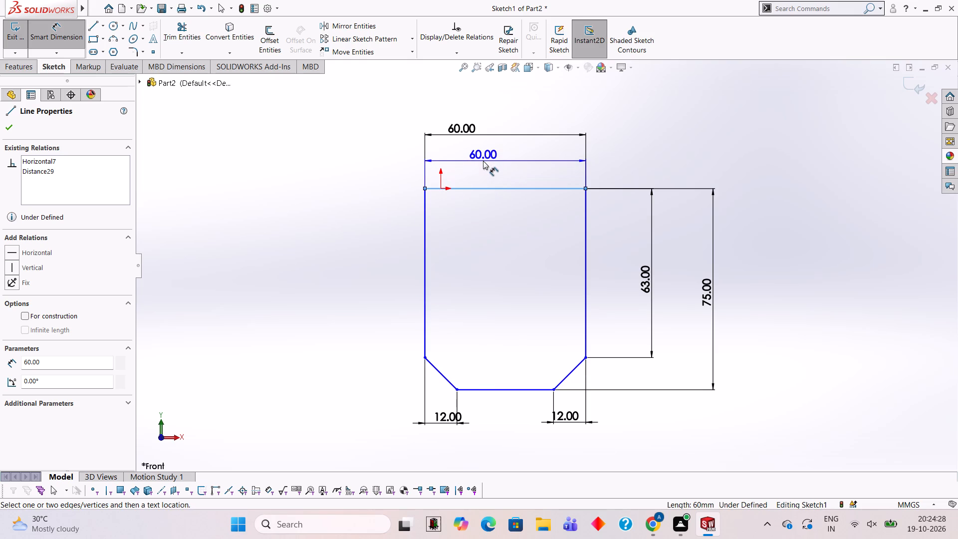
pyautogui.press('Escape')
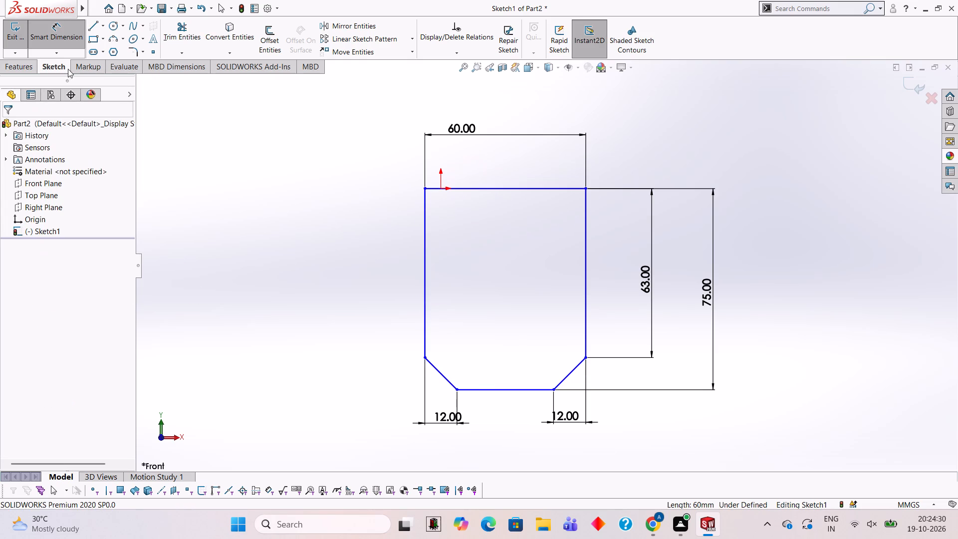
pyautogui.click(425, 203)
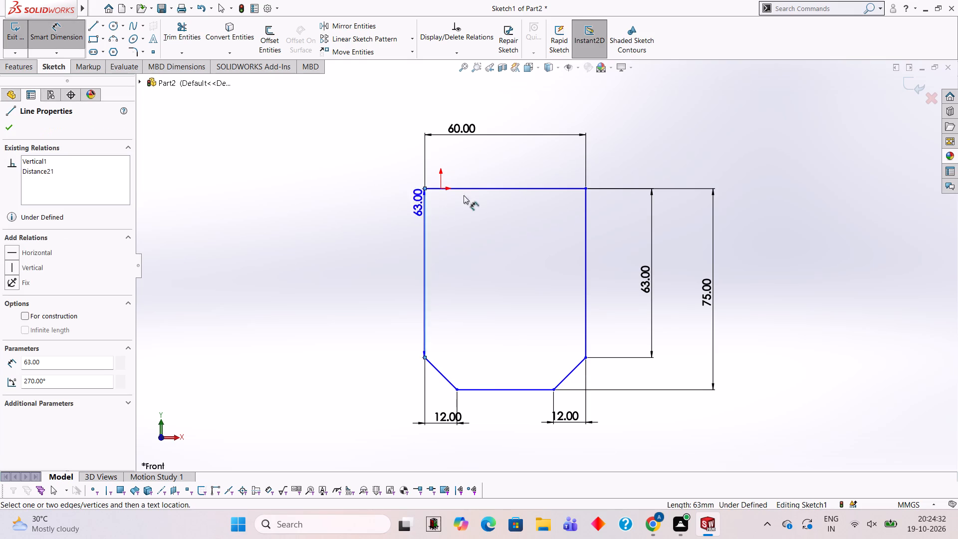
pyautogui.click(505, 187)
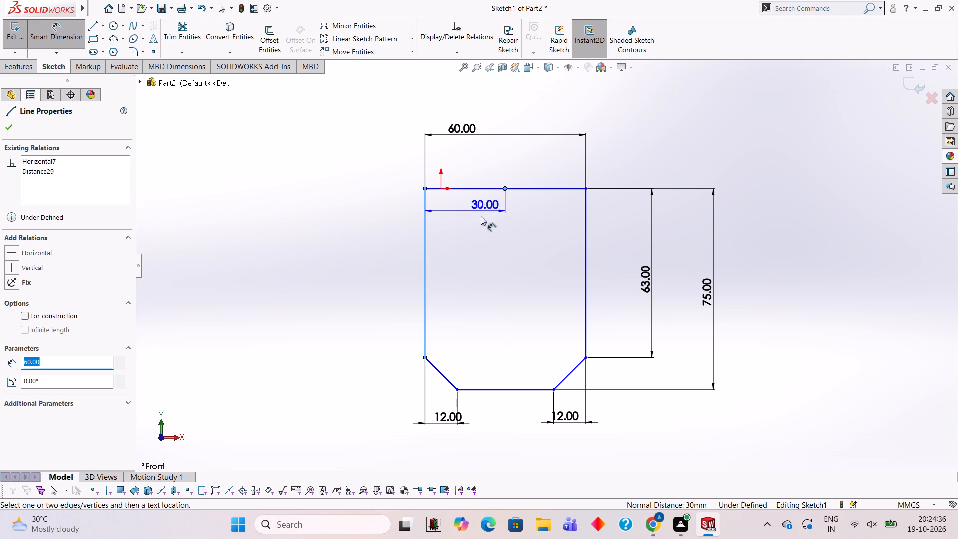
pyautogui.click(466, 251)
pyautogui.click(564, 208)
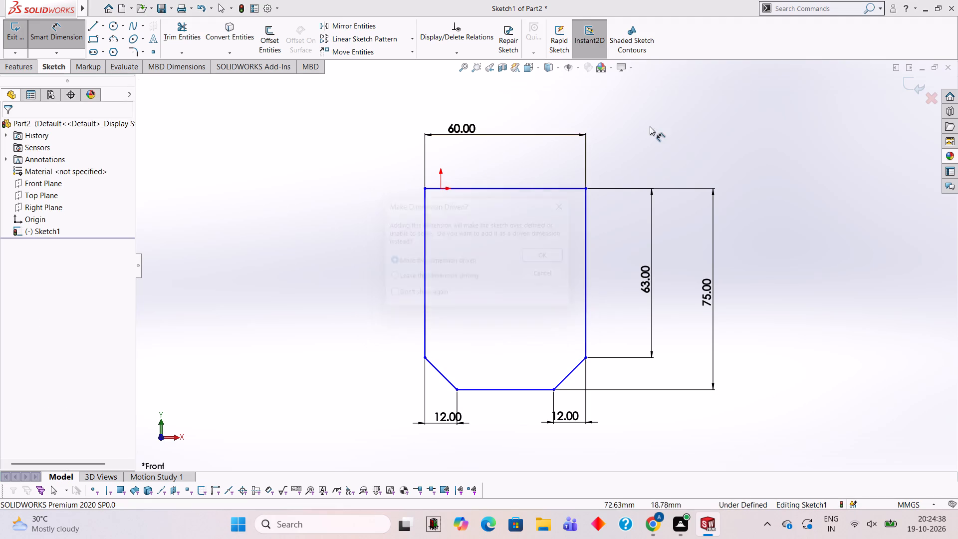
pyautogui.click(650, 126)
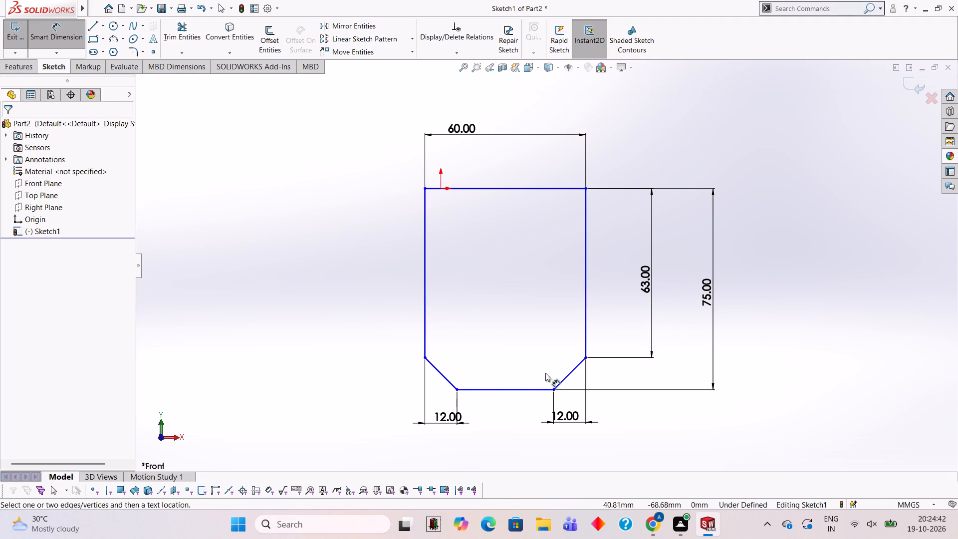
# Extrude the chamfered profile as a blind boss 12 mm deep from the sketch plane.
pyautogui.click(22, 66)
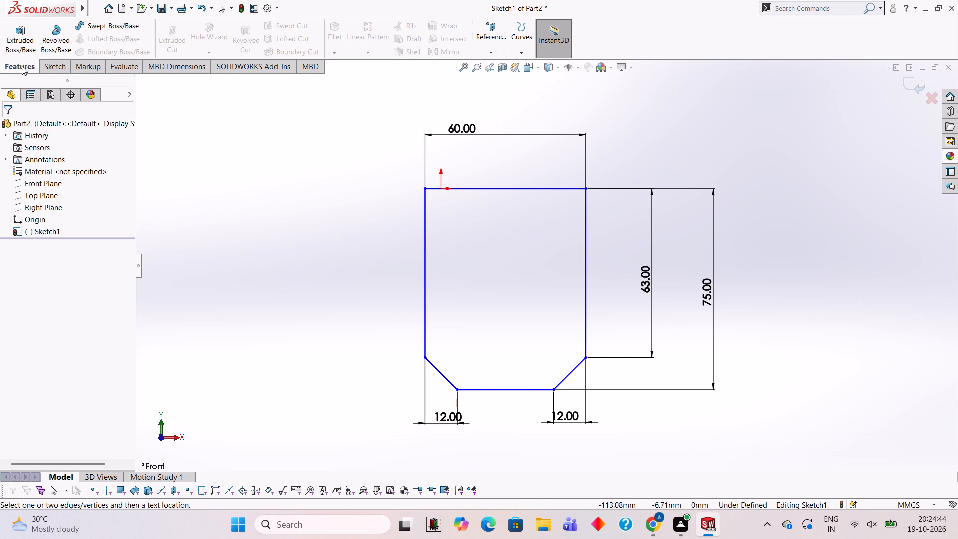
pyautogui.click(11, 40)
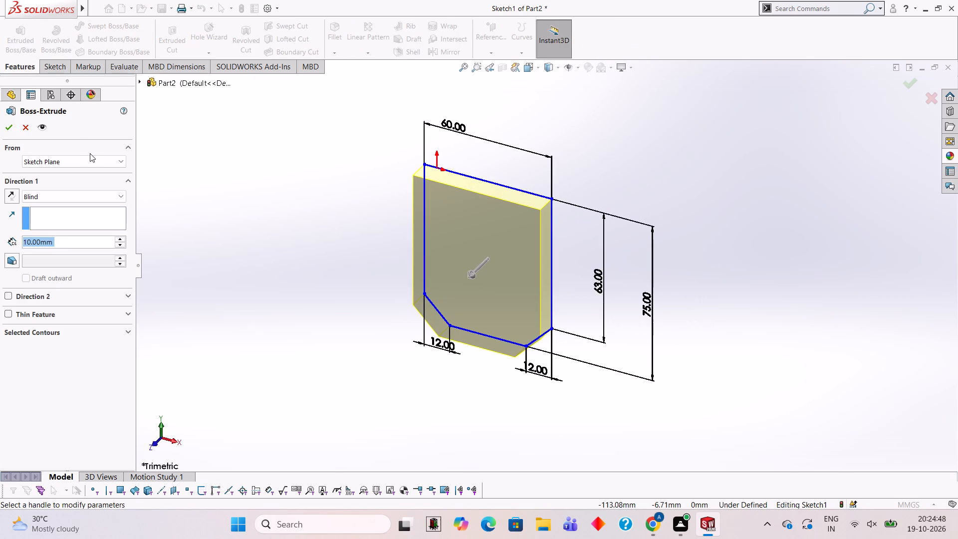
pyautogui.write('12')
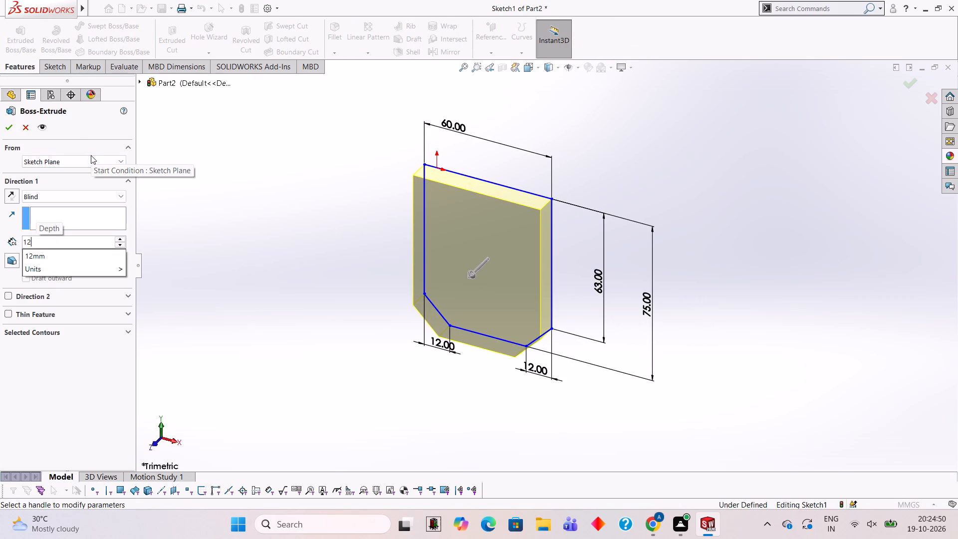
pyautogui.press('Return')
pyautogui.click(10, 123)
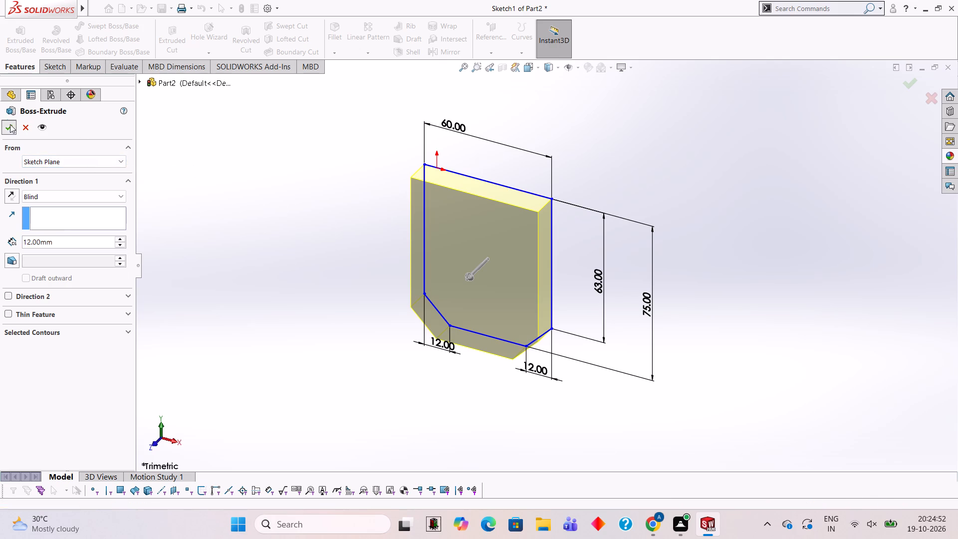
pyautogui.click(199, 158)
# Start a new sketch on the plate's narrow left side face and orient the view normal to it.
pyautogui.moveTo(384, 242); pyautogui.dragTo(483, 280, button='middle')
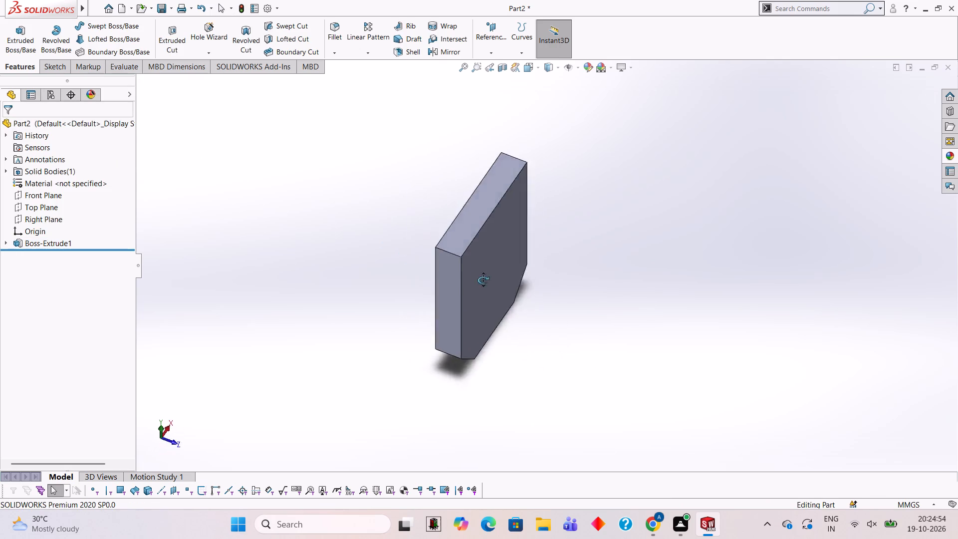
pyautogui.moveTo(483, 280); pyautogui.dragTo(416, 230, button='middle')
pyautogui.moveTo(416, 230); pyautogui.dragTo(452, 247, button='middle')
pyautogui.scroll(-1, 416, 230)
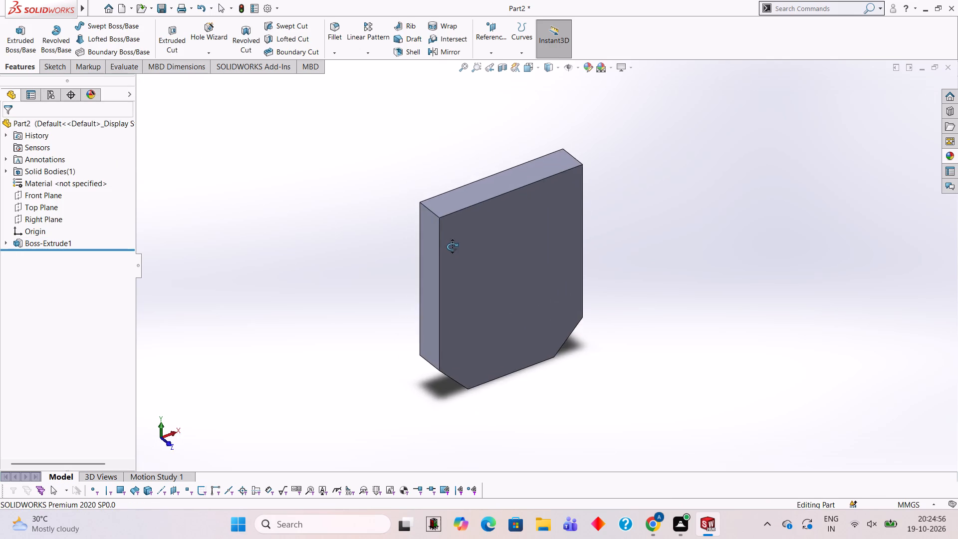
pyautogui.moveTo(452, 247); pyautogui.dragTo(457, 249, button='middle')
pyautogui.scroll(2, 484, 272)
pyautogui.scroll(-1, 484, 272)
pyautogui.moveTo(484, 272); pyautogui.dragTo(478, 223, button='middle')
pyautogui.moveTo(478, 211); pyautogui.dragTo(504, 222, button='middle')
pyautogui.scroll(1, 504, 222)
pyautogui.click(495, 232)
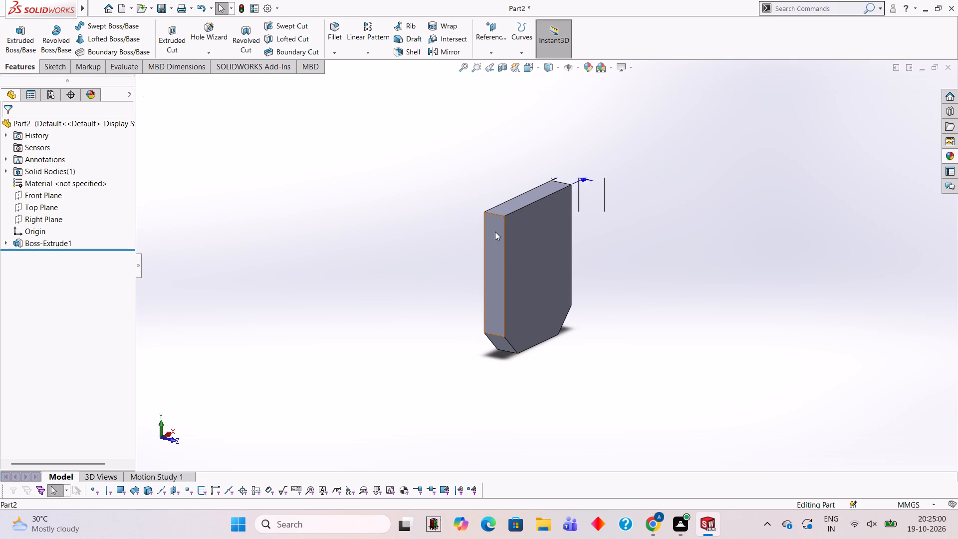
pyautogui.click(533, 206)
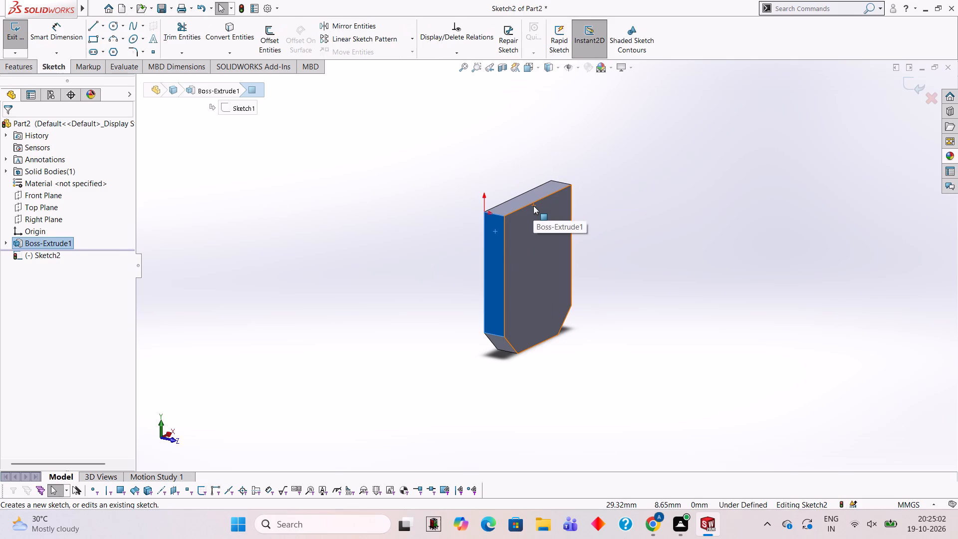
pyautogui.hotkey('ctrl', '8')
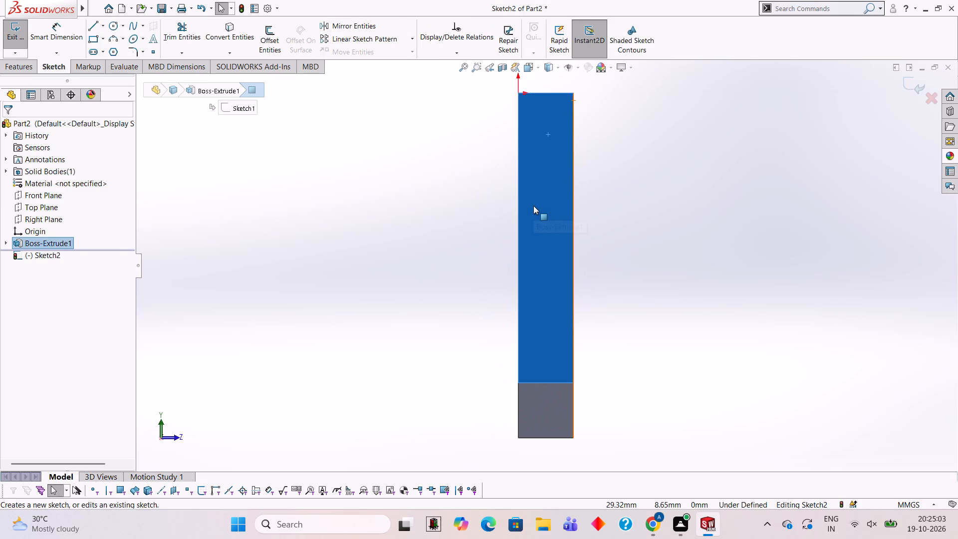
# Sketch a closed rectangle of lines from the plate's front top corner, extending 14 mm outward and 40 mm upward.
pyautogui.scroll(3, 595, 214)
pyautogui.scroll(-2, 595, 213)
pyautogui.scroll(3, 557, 164)
pyautogui.scroll(-2, 556, 161)
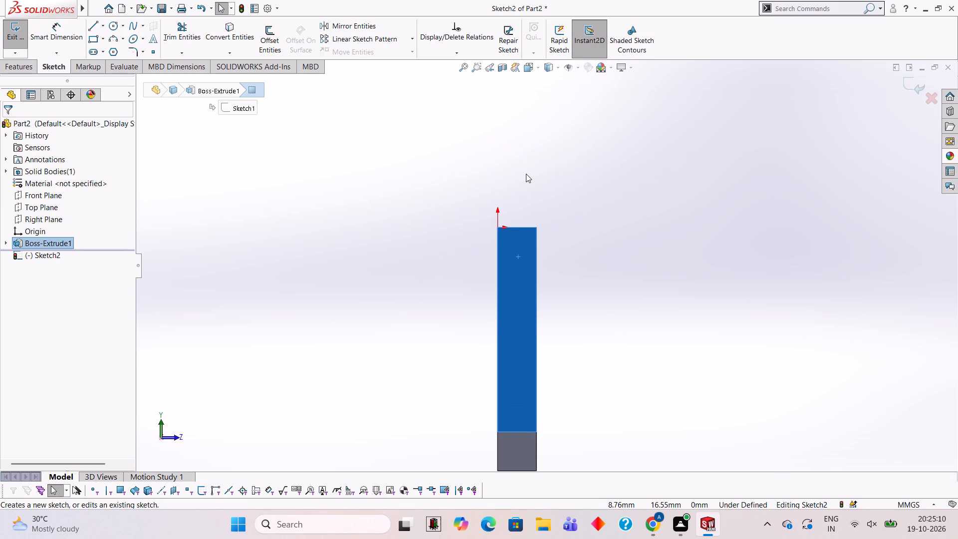
pyautogui.click(91, 26)
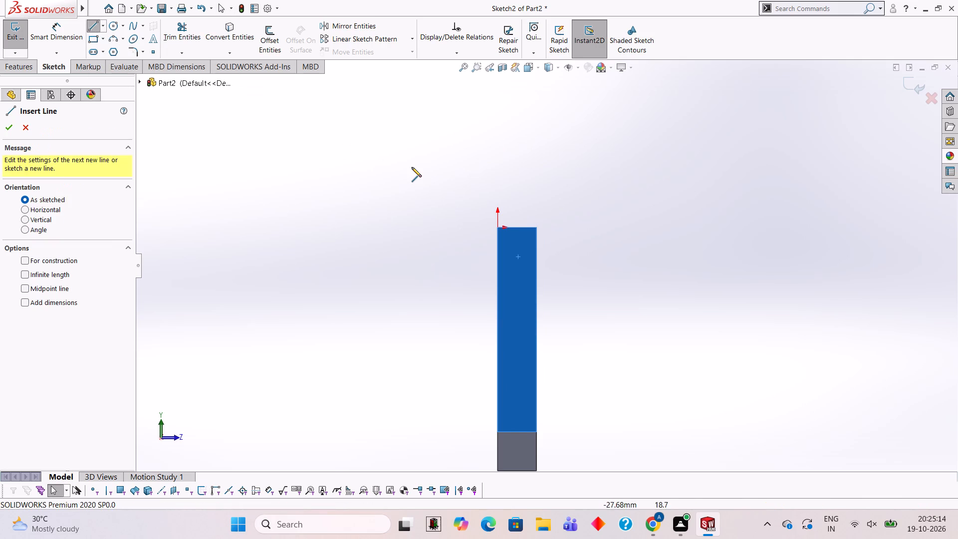
pyautogui.click(536, 227)
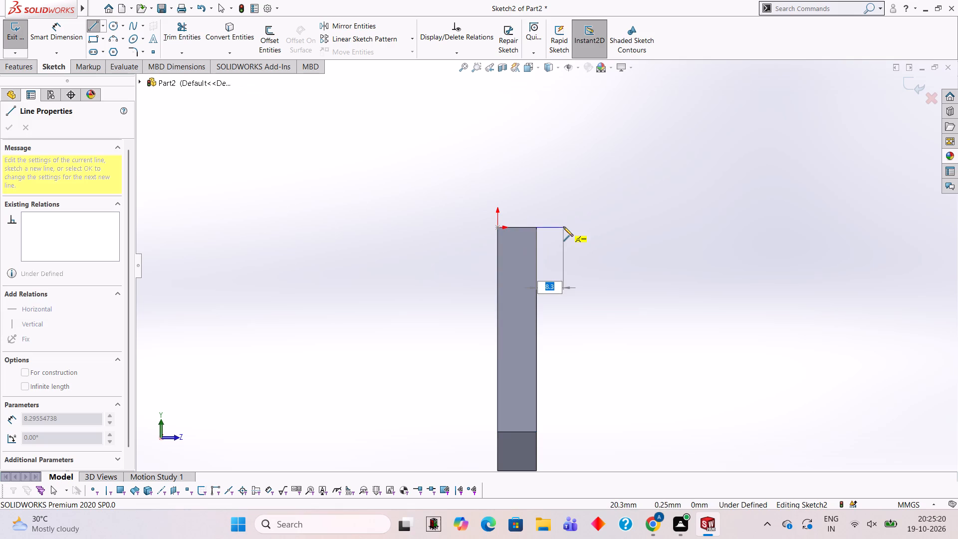
pyautogui.write('14')
pyautogui.press('Return')
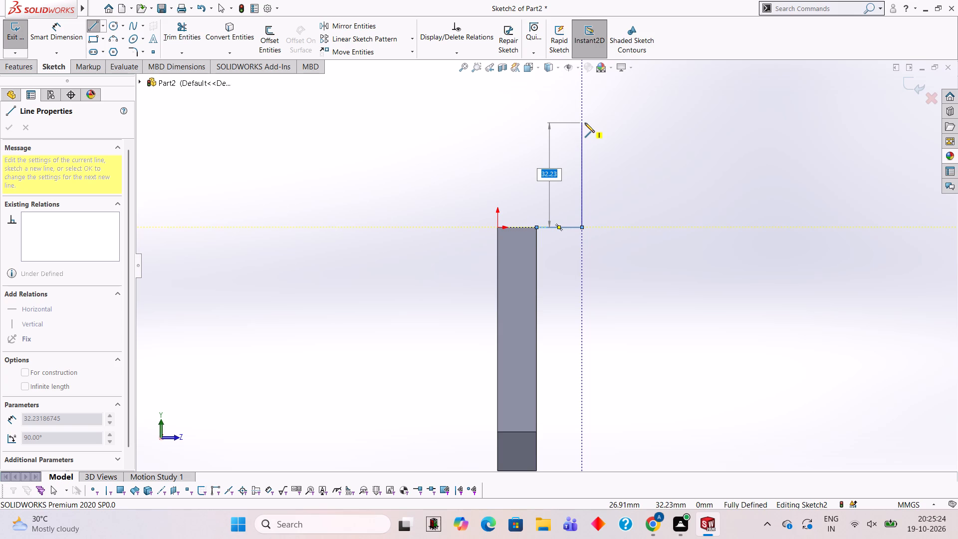
pyautogui.write('40')
pyautogui.press('Return')
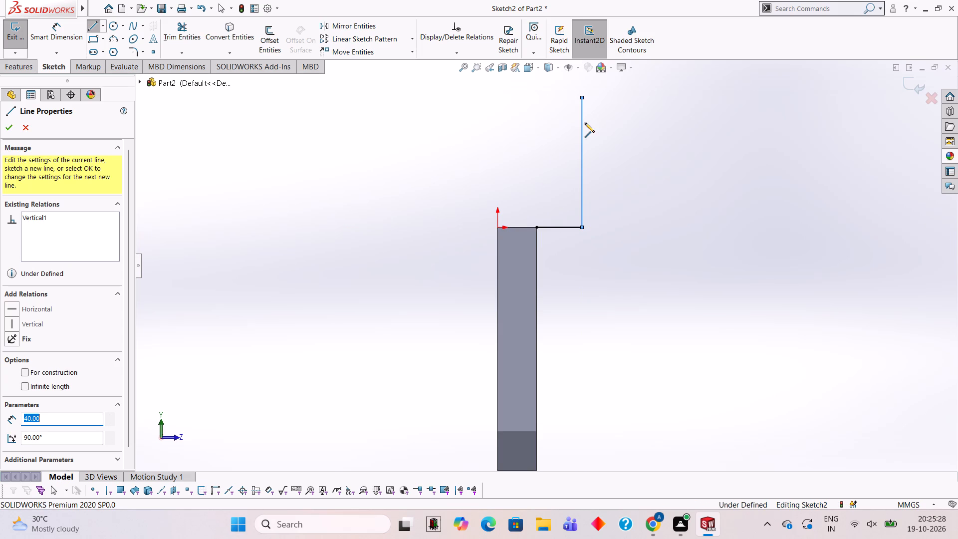
pyautogui.click(537, 99)
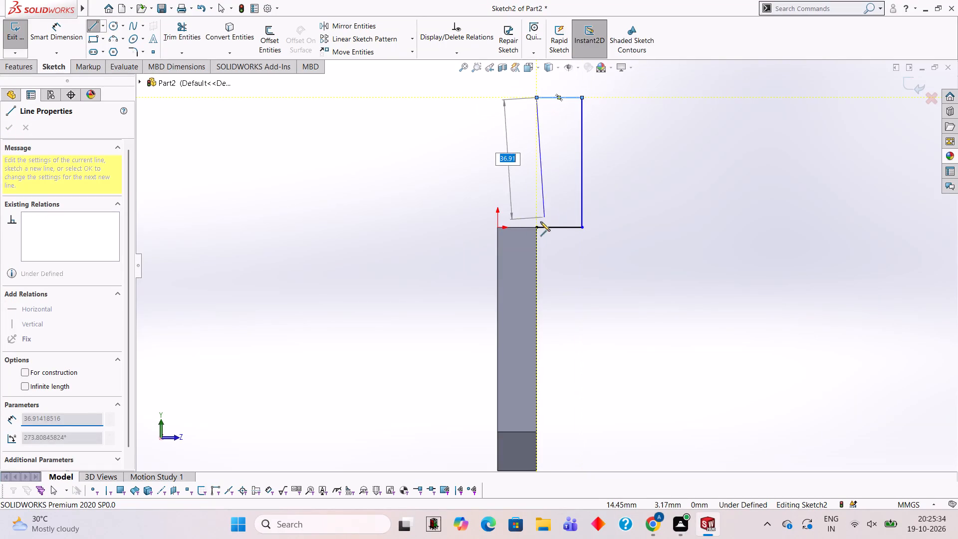
pyautogui.click(534, 227)
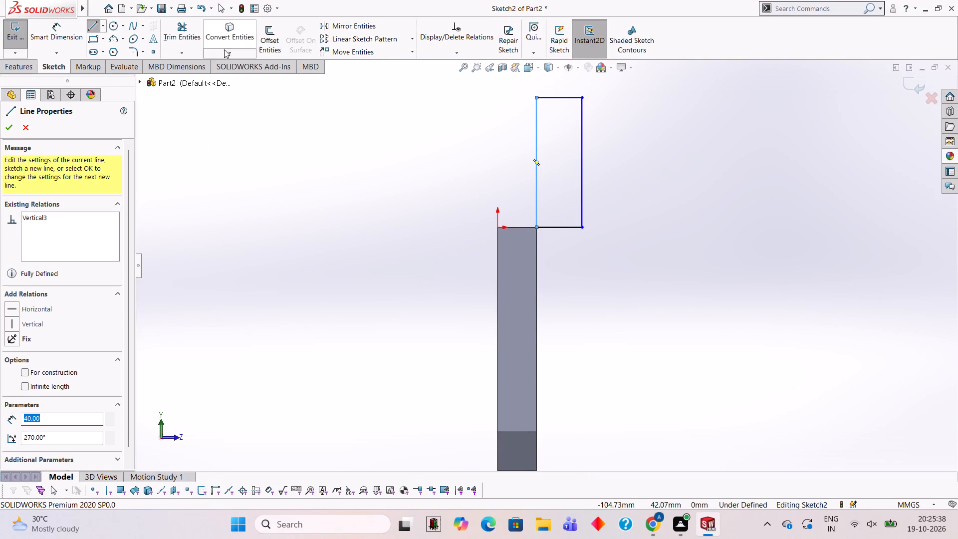
# Sketch a matching closed rectangle of lines from the plate's rear top corner, 14 mm outward and 40 mm upward.
pyautogui.click(495, 229)
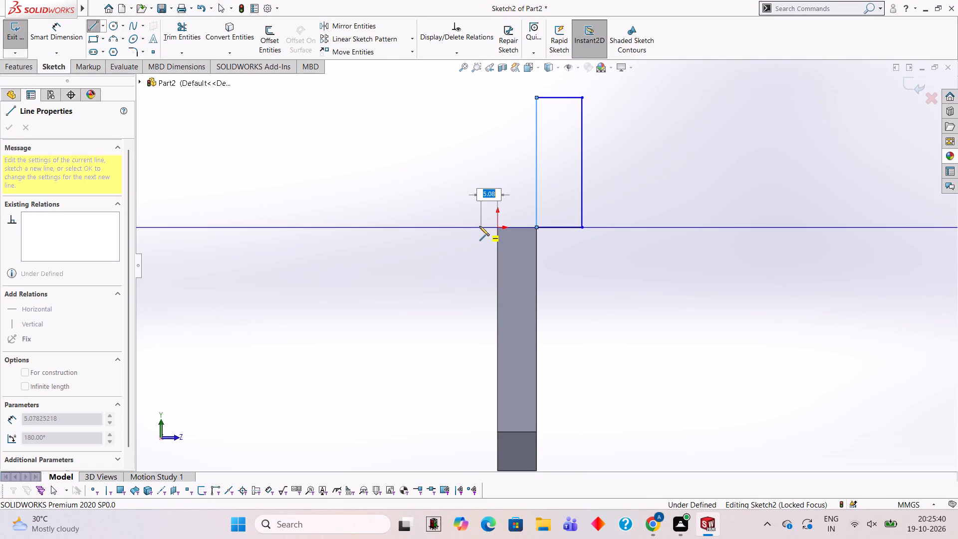
pyautogui.write('14')
pyautogui.press('Return')
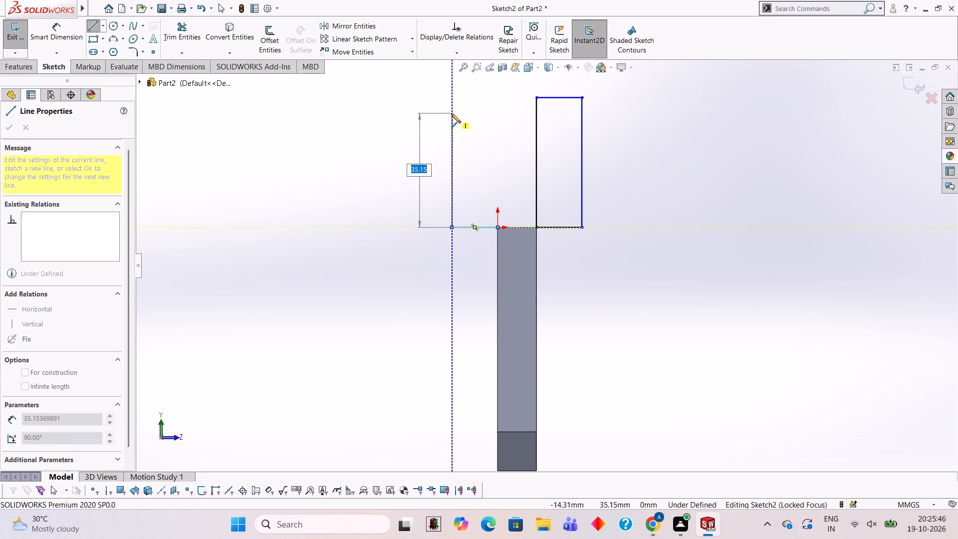
pyautogui.write('40')
pyautogui.press('Return')
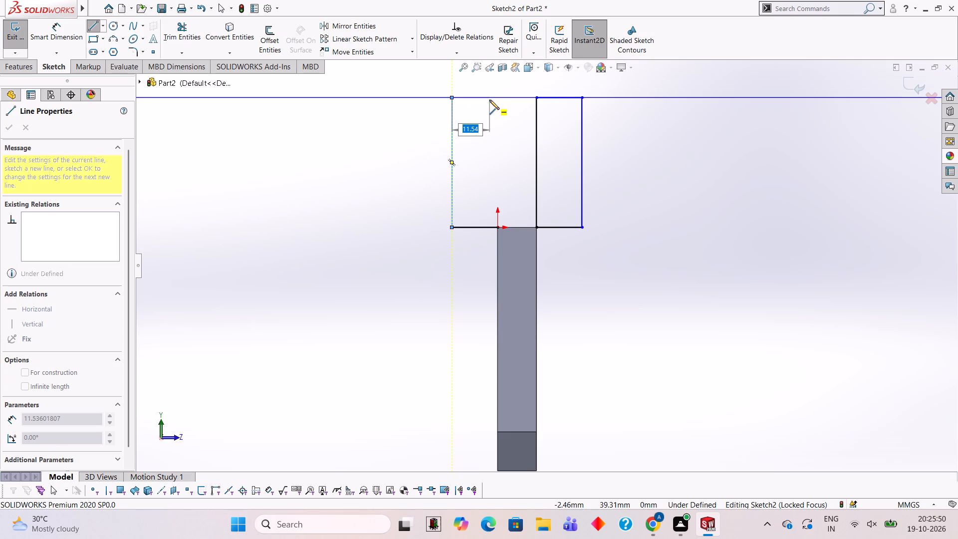
pyautogui.write('14')
pyautogui.press('Return')
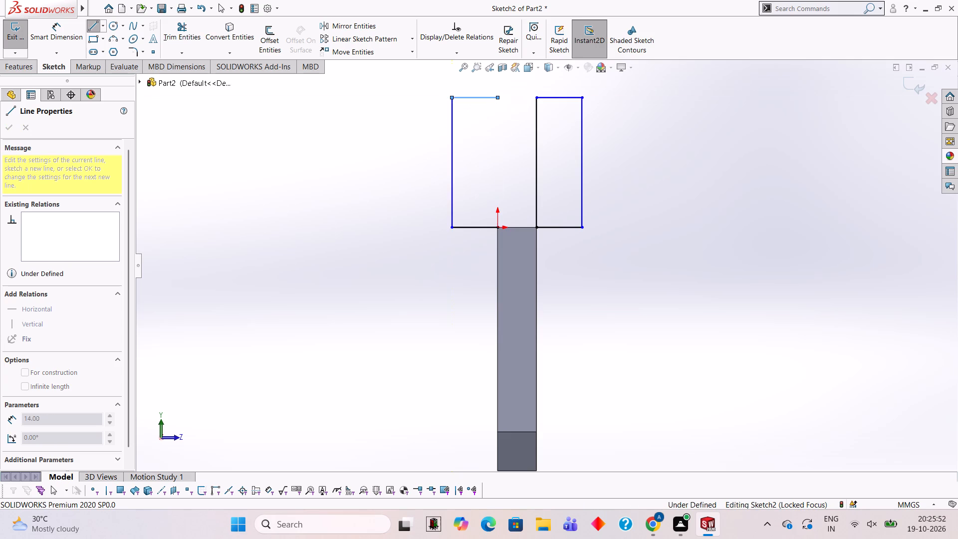
pyautogui.click(496, 229)
# Dimension the front rectangle's outer vertical side, placing the dimension outside the rectangle.
pyautogui.click(63, 38)
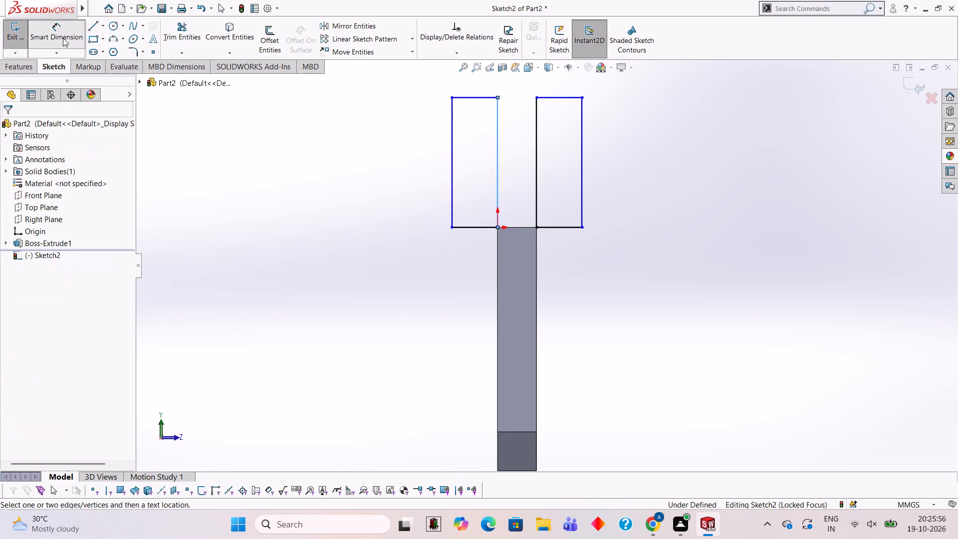
pyautogui.click(582, 167)
pyautogui.click(638, 144)
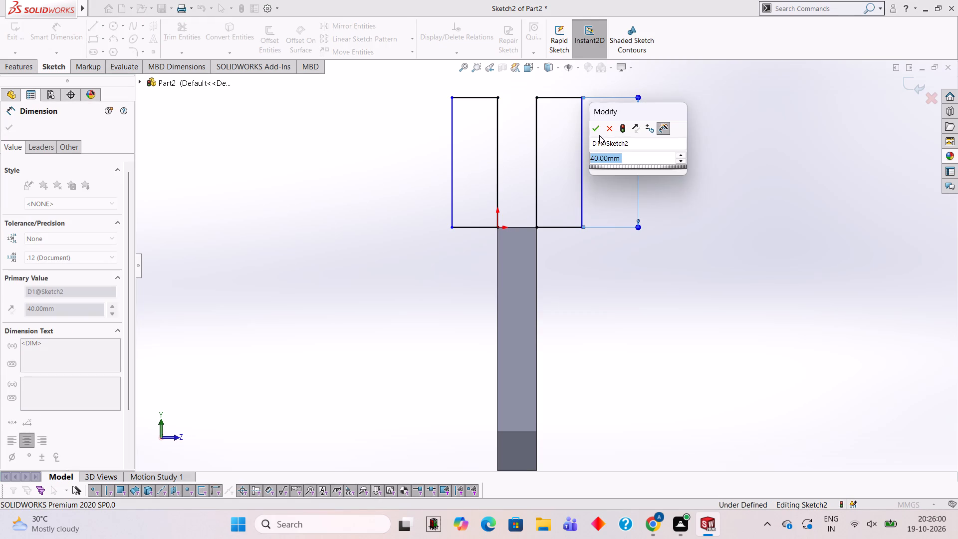
pyautogui.click(594, 130)
pyautogui.click(717, 266)
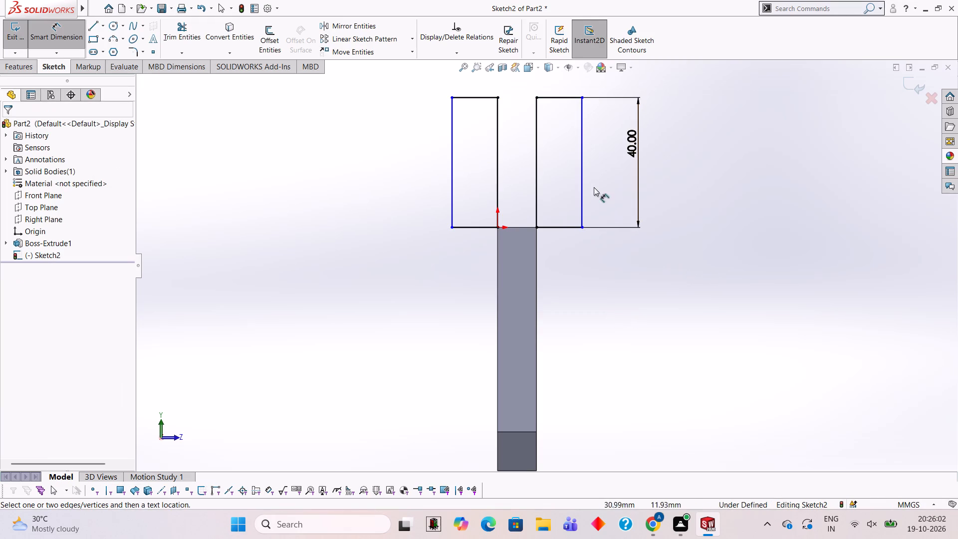
# Dimension the front rectangle's width between its two vertical sides, placing the dimension below it.
pyautogui.click(584, 181)
pyautogui.click(537, 176)
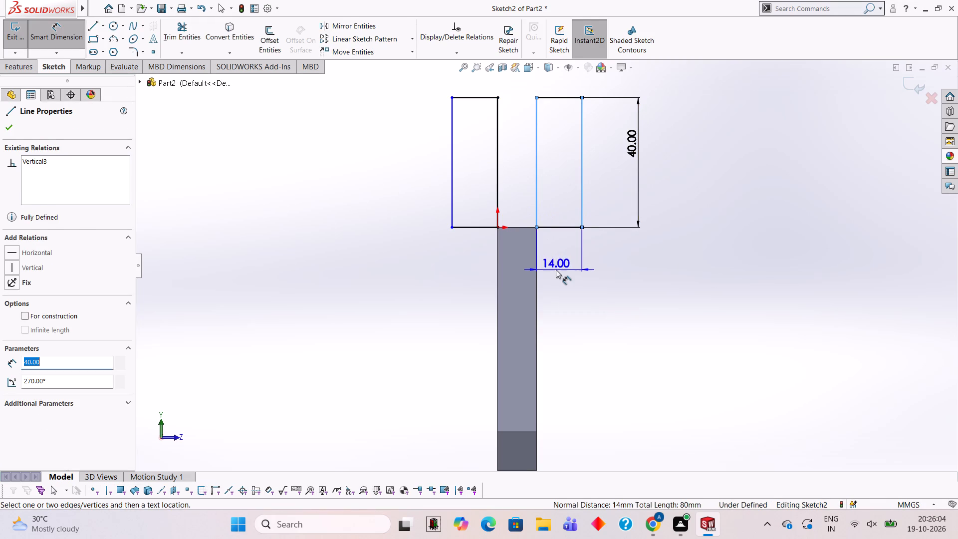
pyautogui.click(556, 272)
pyautogui.click(513, 252)
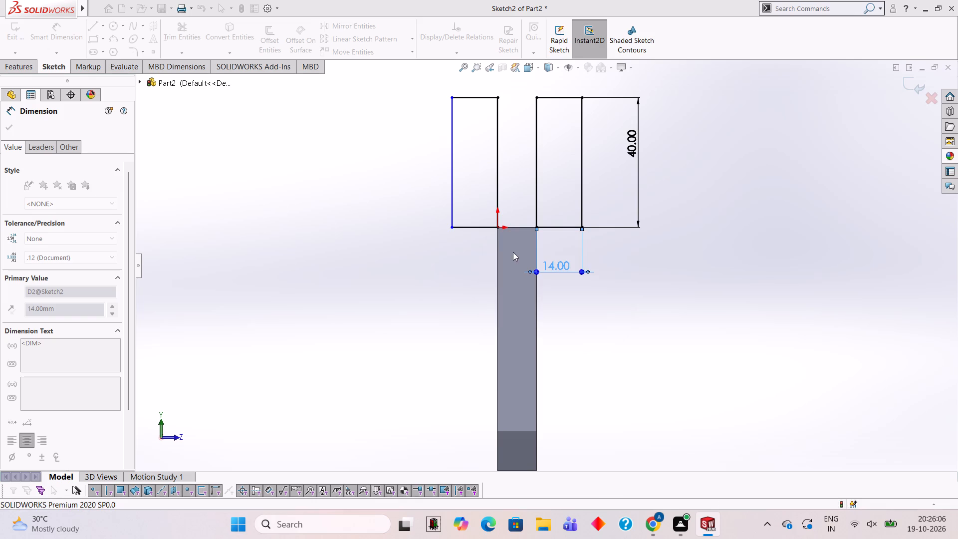
pyautogui.click(712, 185)
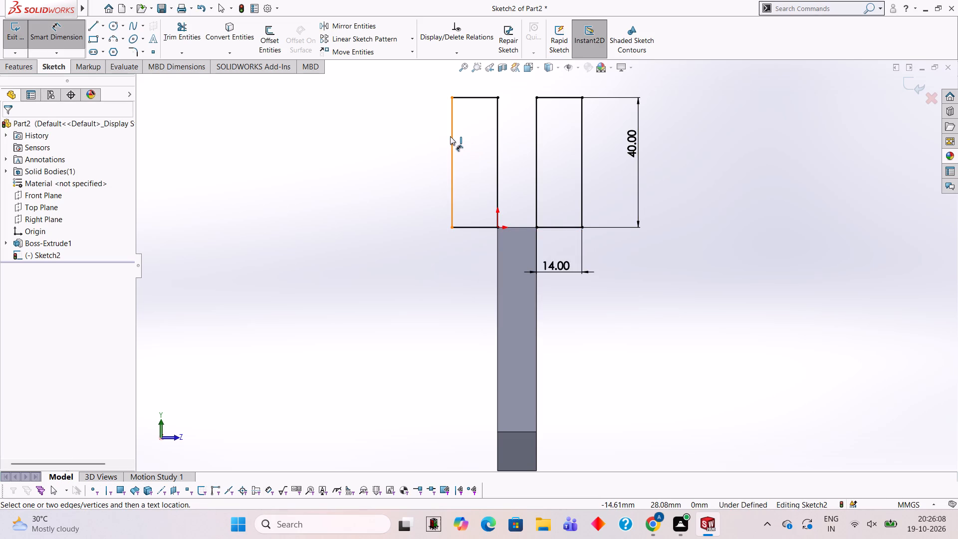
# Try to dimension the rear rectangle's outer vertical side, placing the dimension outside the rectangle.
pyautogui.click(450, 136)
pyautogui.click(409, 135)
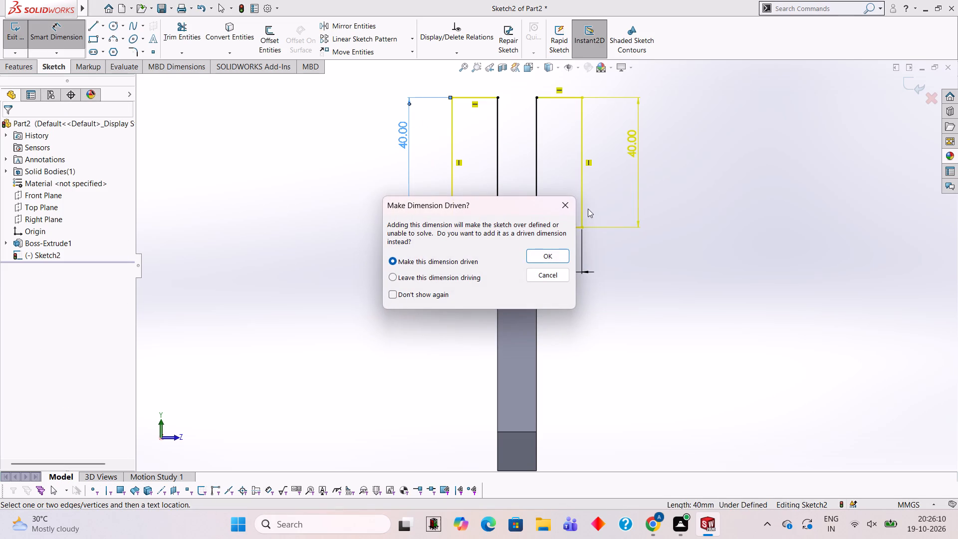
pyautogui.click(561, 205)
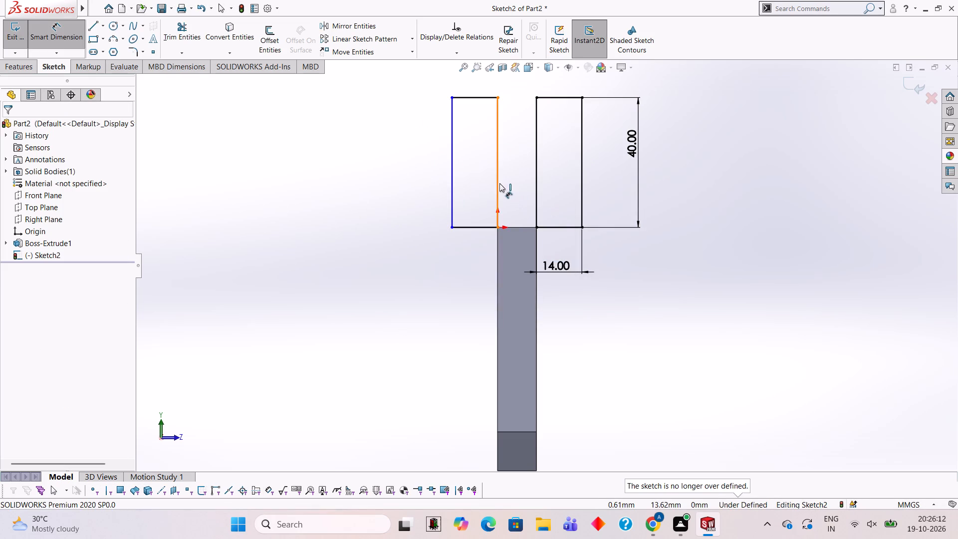
# Dimension the rear rectangle's width between its two vertical sides, placing the dimension below it.
pyautogui.click(498, 183)
pyautogui.click(451, 182)
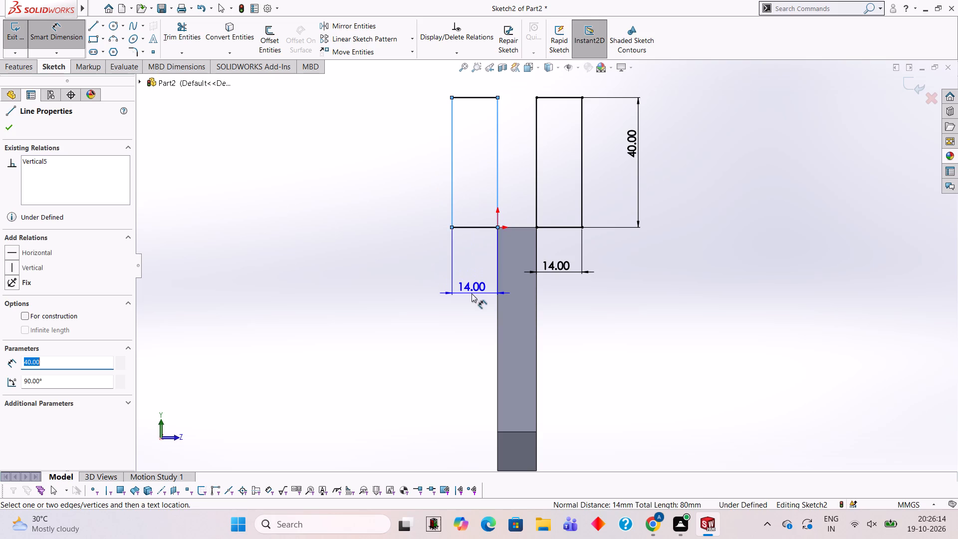
pyautogui.click(472, 293)
pyautogui.click(428, 282)
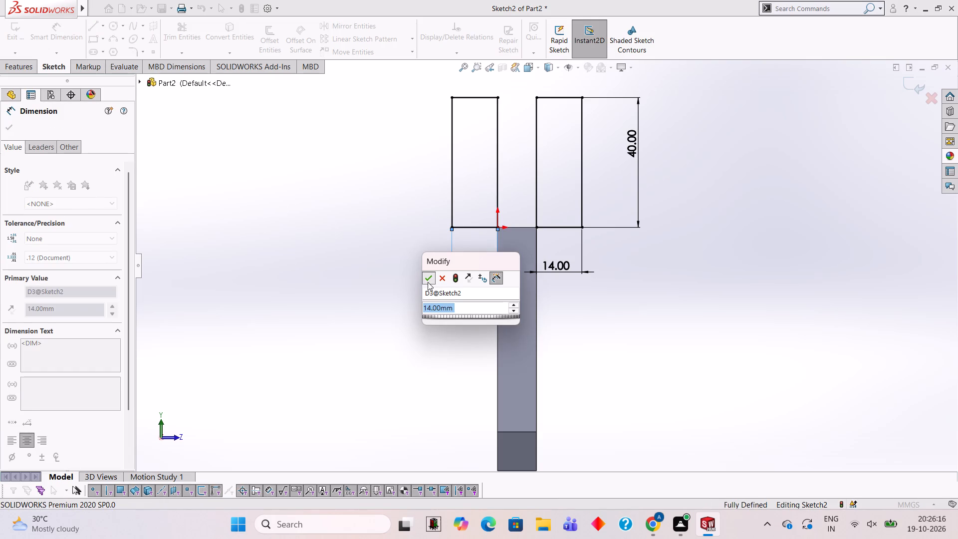
pyautogui.click(403, 231)
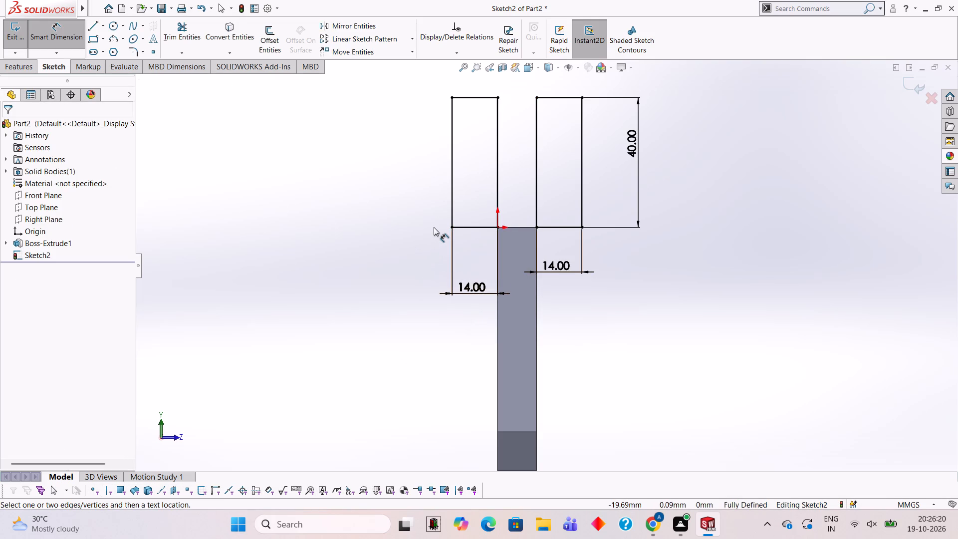
# Extrude both rectangles as a blind boss 60 mm in the reversed direction, running along the plate's full width.
pyautogui.scroll(1, 438, 161)
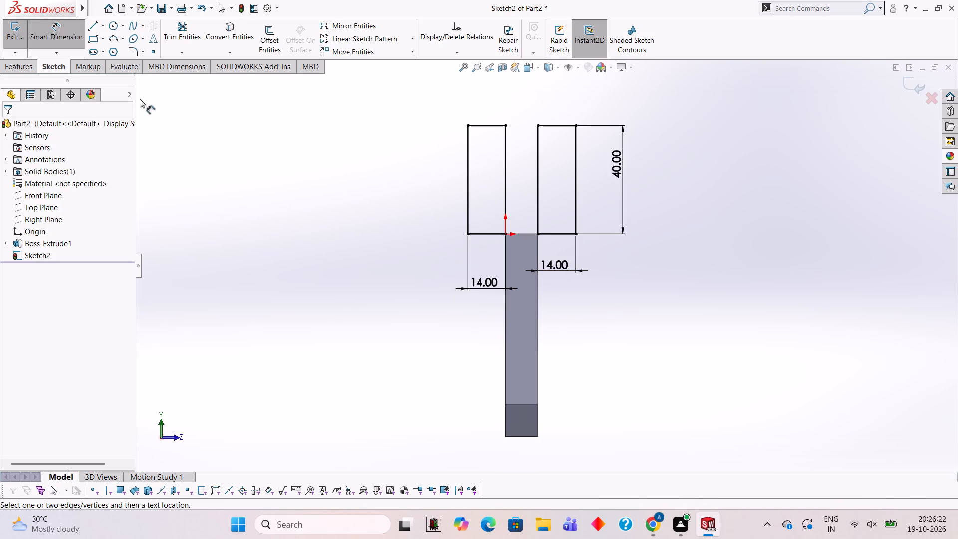
pyautogui.click(30, 68)
pyautogui.click(24, 46)
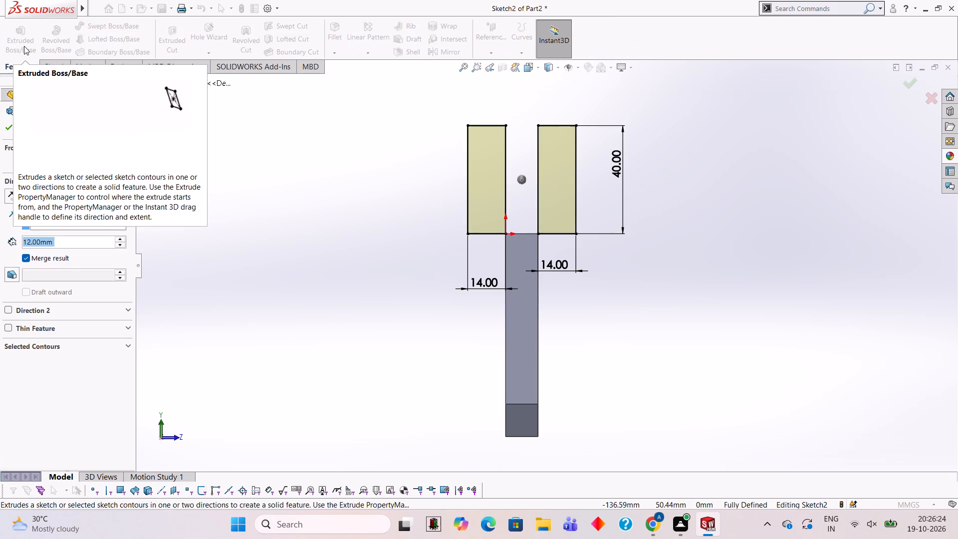
pyautogui.moveTo(300, 191); pyautogui.dragTo(344, 301, button='middle')
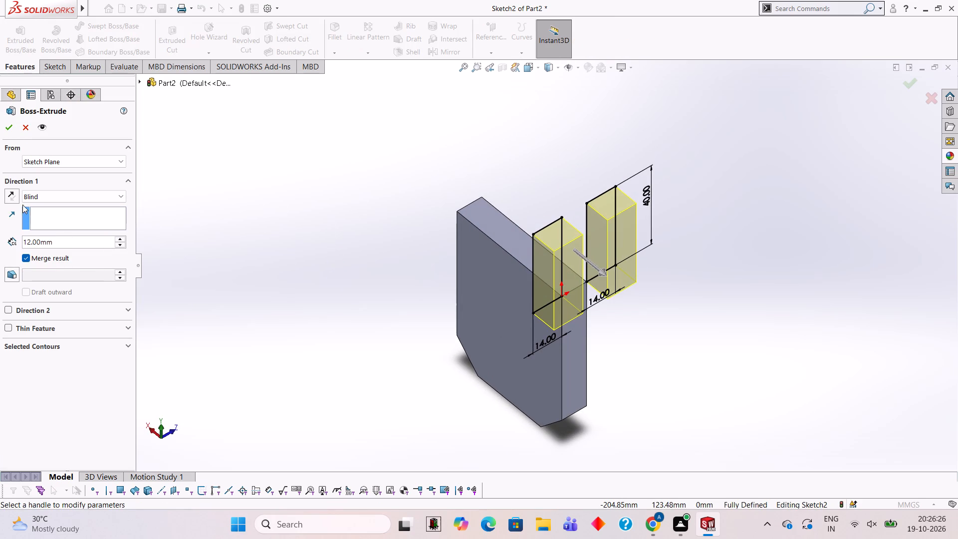
pyautogui.click(13, 192)
pyautogui.click(81, 247)
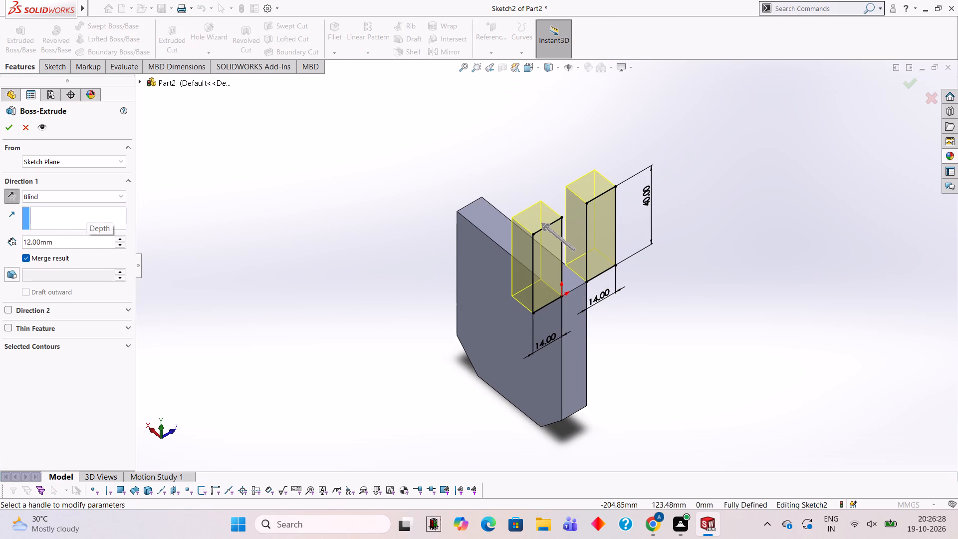
pyautogui.press('BackSpace')
pyautogui.press('BackSpace')
pyautogui.press('BackSpace')
pyautogui.press('BackSpace')
pyautogui.press('BackSpace')
pyautogui.press('BackSpace')
pyautogui.press('BackSpace')
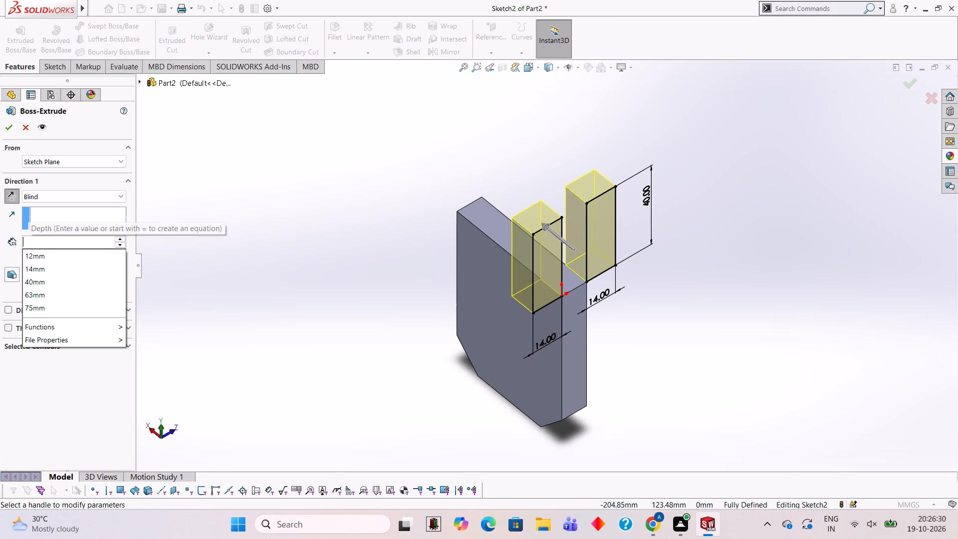
pyautogui.write('60')
pyautogui.press('Return')
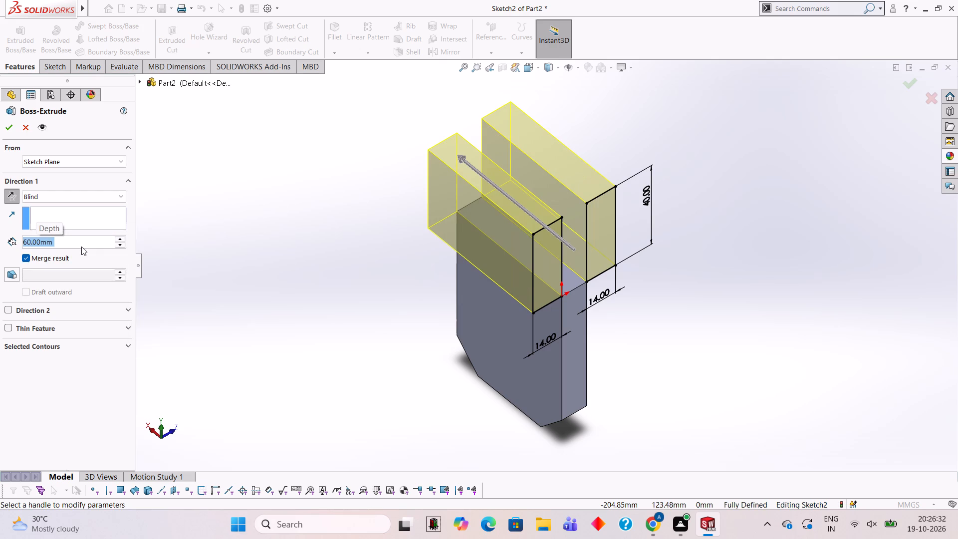
pyautogui.moveTo(252, 200); pyautogui.dragTo(316, 182, button='middle')
pyautogui.scroll(1, 316, 182)
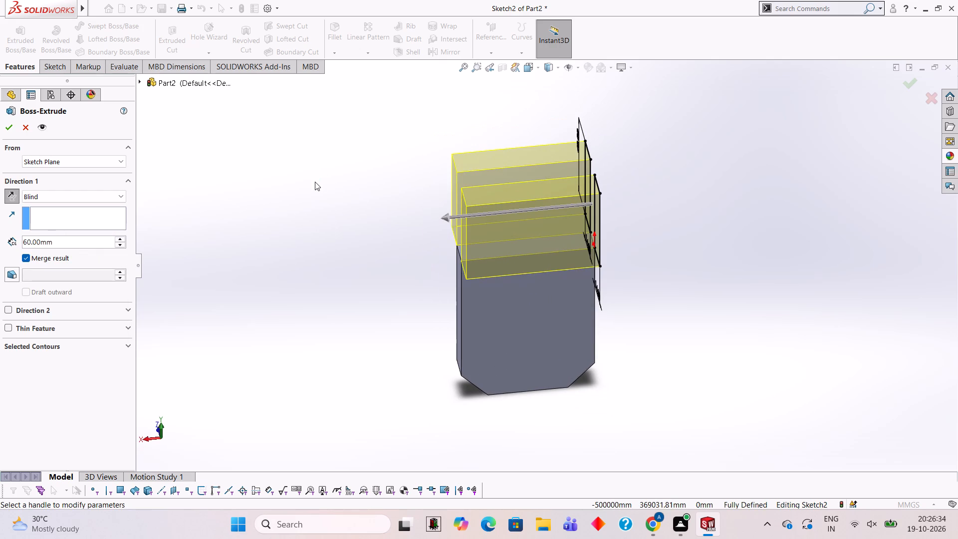
pyautogui.click(2, 124)
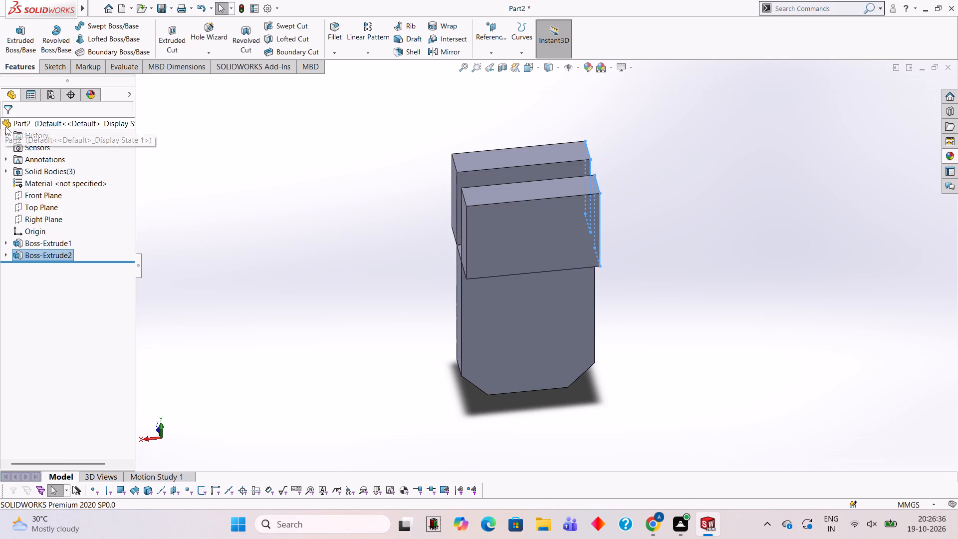
pyautogui.click(260, 162)
# On the rear block's large outer face, sketch a circle of radius 30 mm centred on the top edge's midpoint.
pyautogui.moveTo(418, 236); pyautogui.dragTo(343, 199, button='middle')
pyautogui.click(344, 199)
pyautogui.scroll(2, 555, 302)
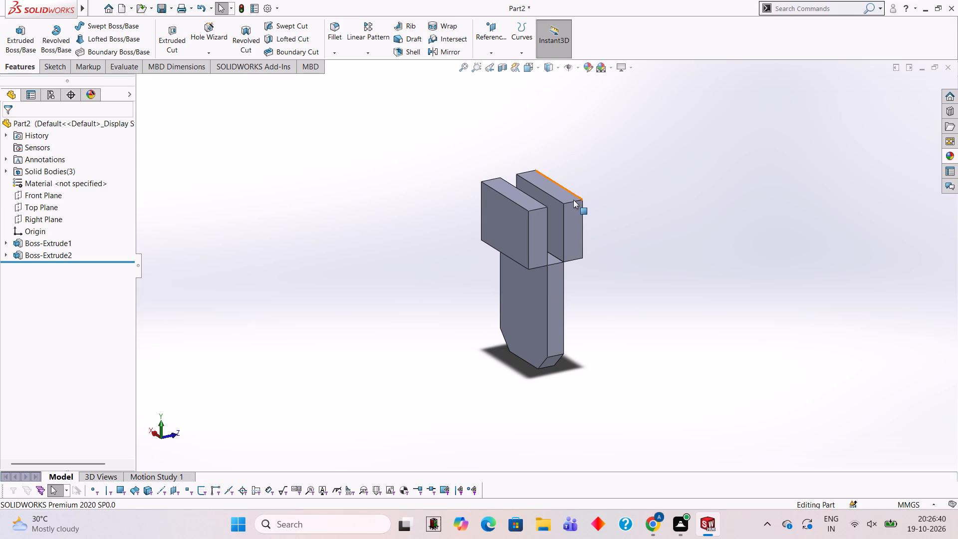
pyautogui.scroll(3, 573, 200)
pyautogui.scroll(-6, 573, 199)
pyautogui.scroll(1, 549, 386)
pyautogui.scroll(-2, 555, 377)
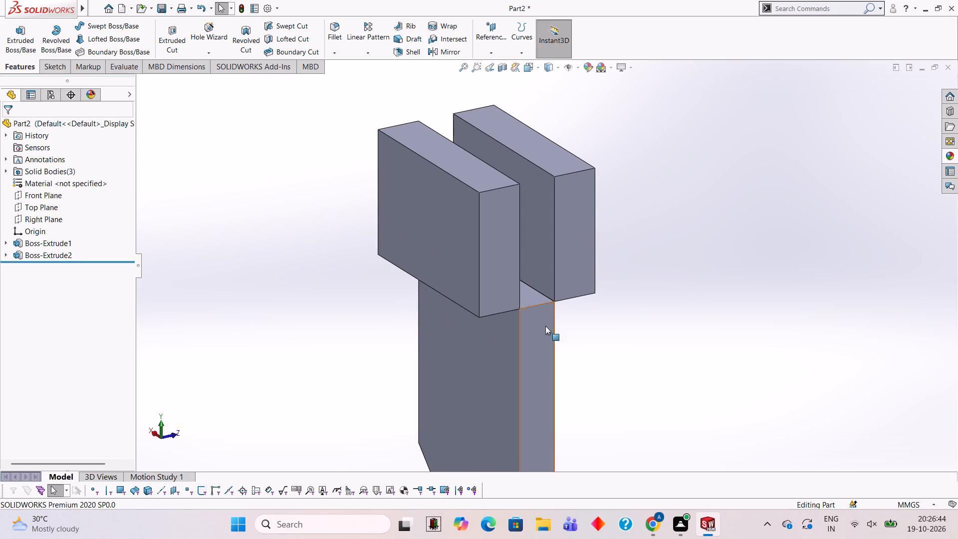
pyautogui.scroll(-2, 547, 310)
pyautogui.click(394, 169)
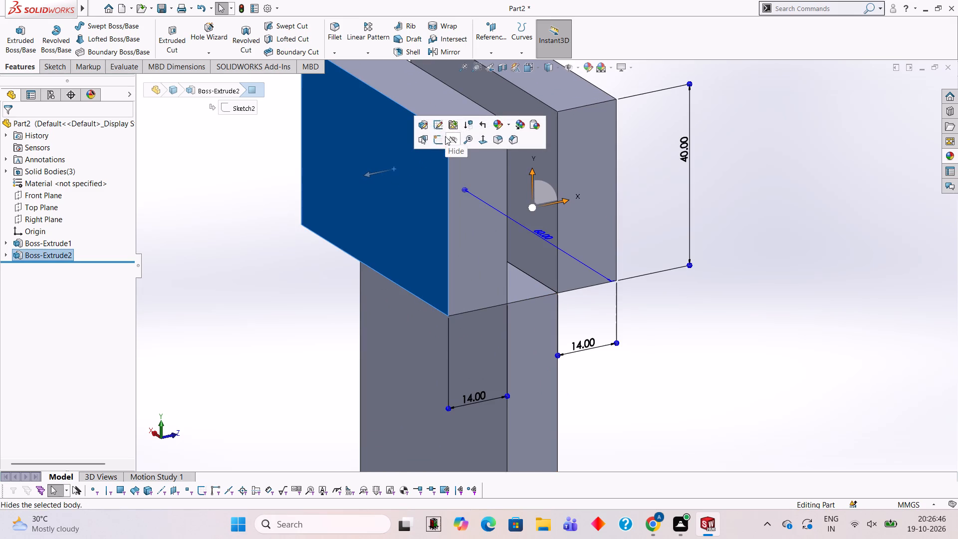
pyautogui.click(441, 137)
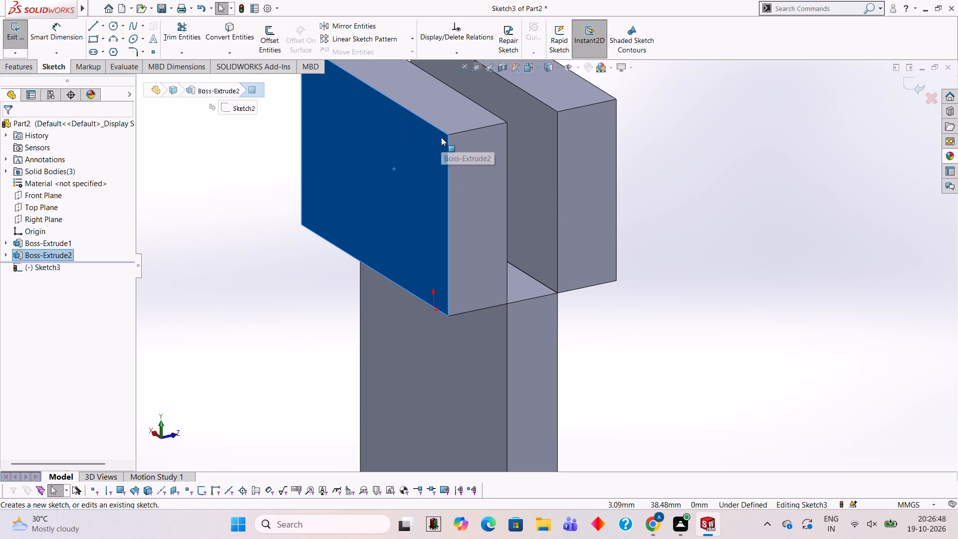
pyautogui.hotkey('ctrl', '8')
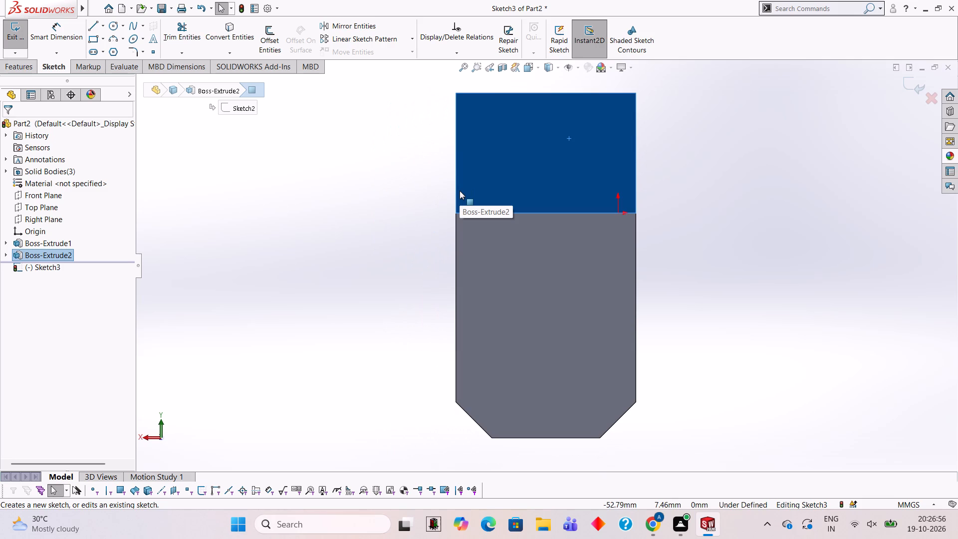
pyautogui.scroll(-1, 692, 175)
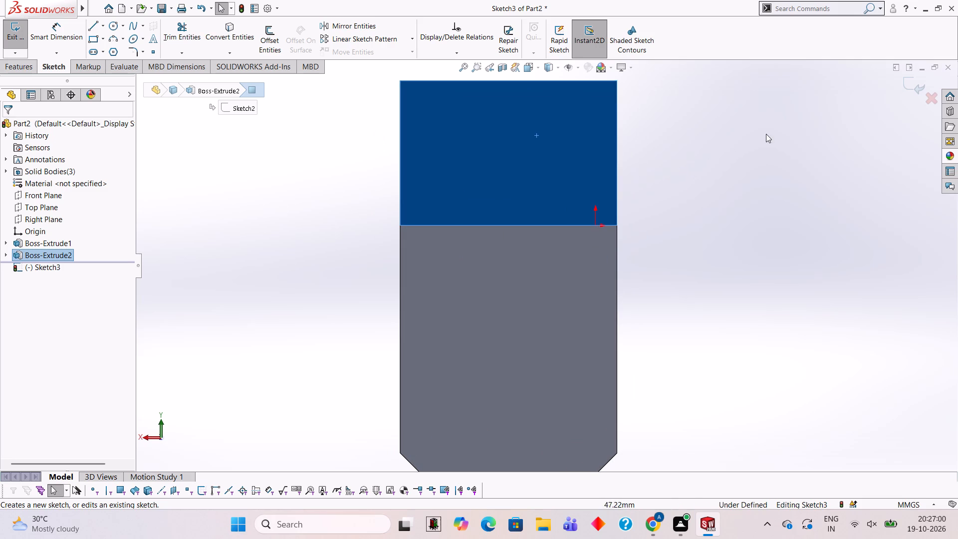
pyautogui.click(114, 21)
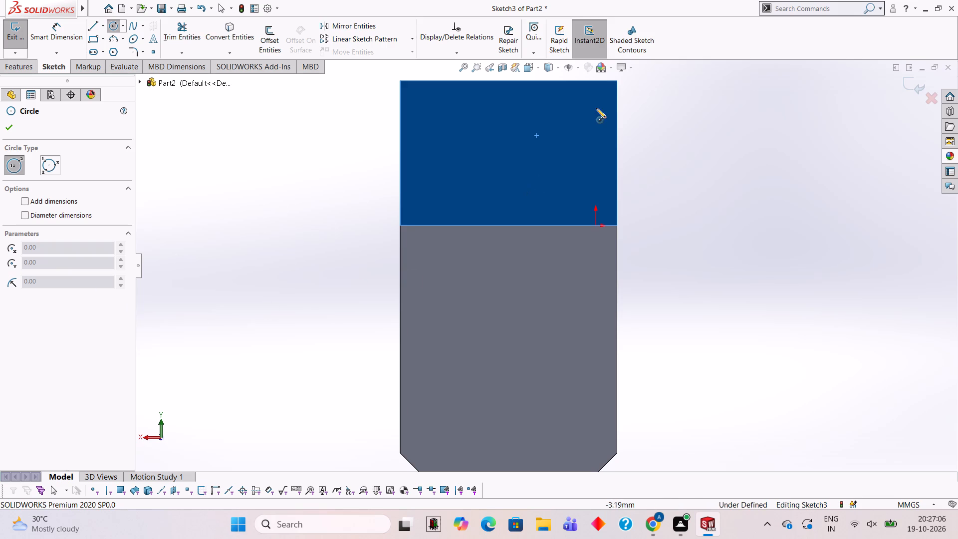
pyautogui.scroll(3, 511, 152)
pyautogui.scroll(-3, 511, 152)
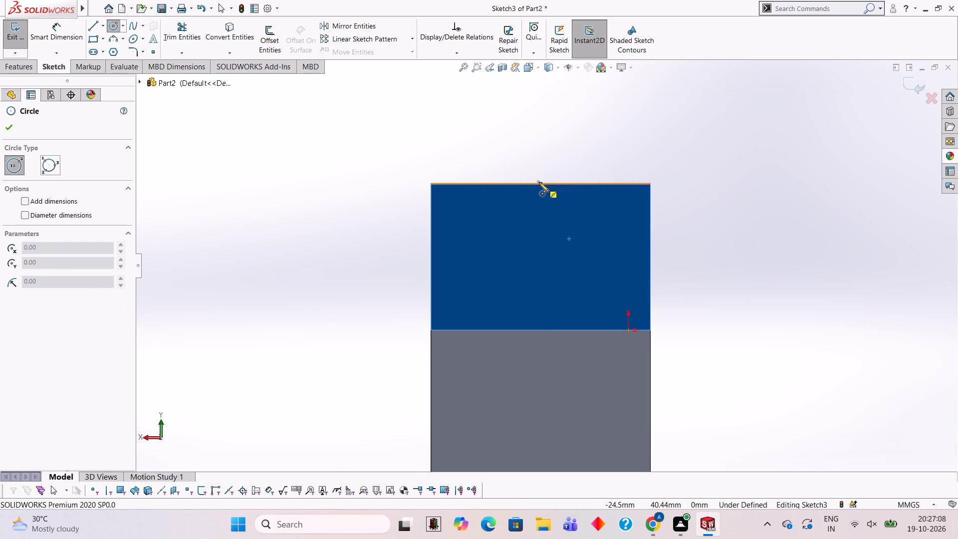
pyautogui.click(539, 182)
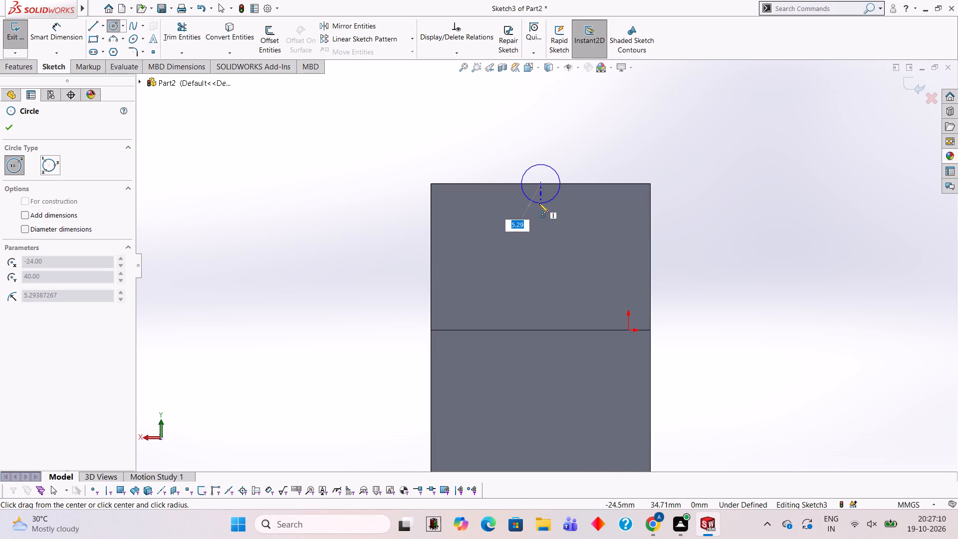
pyautogui.write('30')
pyautogui.press('Return')
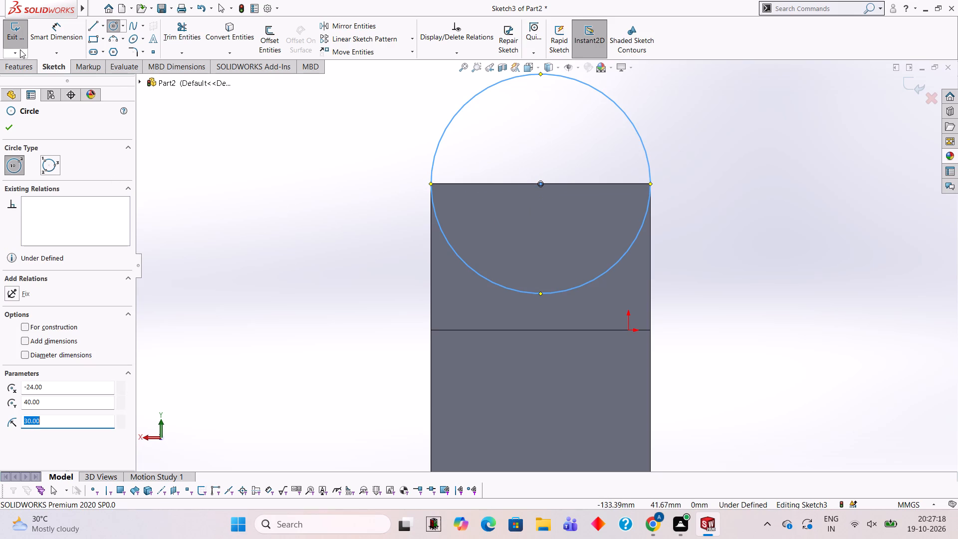
# Extrude the circle as a blind boss 10 mm in the reversed direction, into the rear block.
pyautogui.click(19, 69)
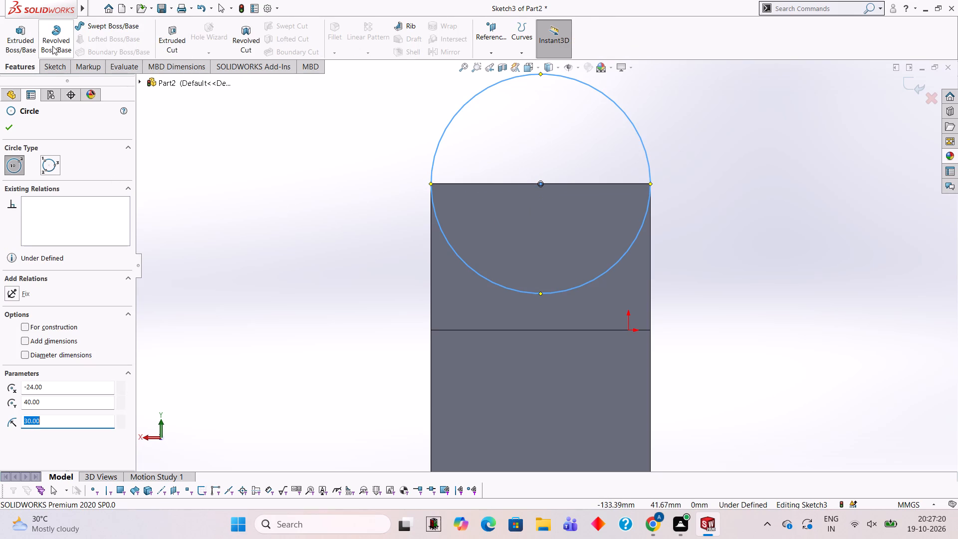
pyautogui.click(18, 39)
pyautogui.moveTo(335, 131); pyautogui.dragTo(280, 138, button='middle')
pyautogui.click(87, 240)
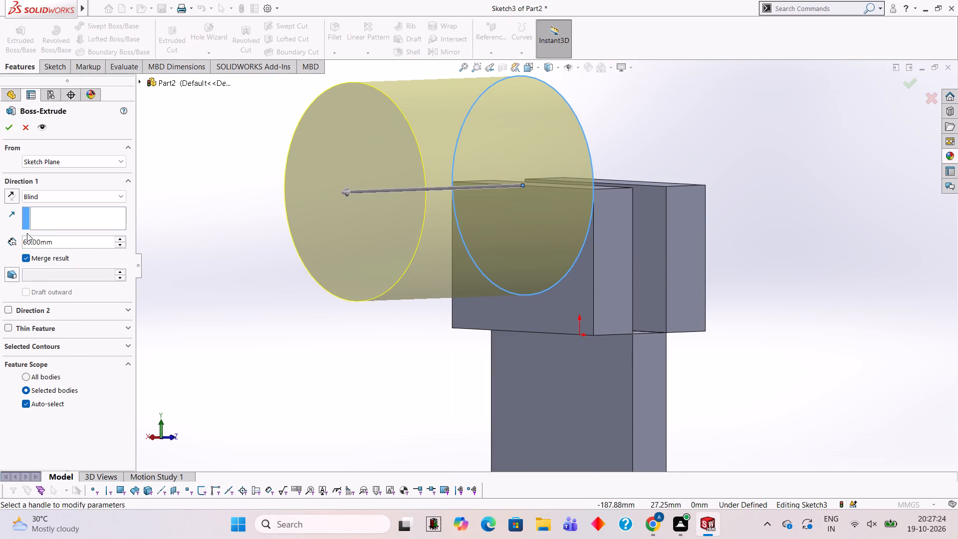
pyautogui.click(7, 200)
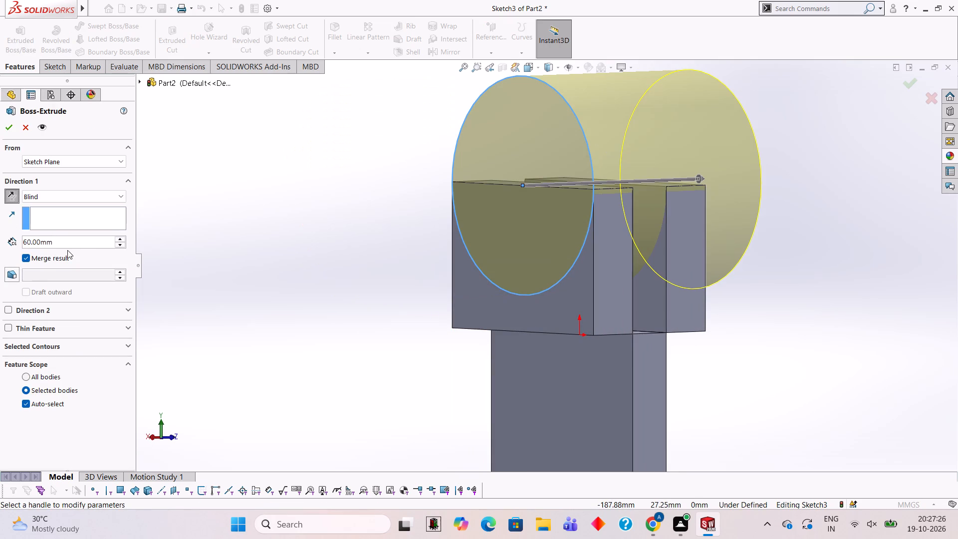
pyautogui.click(59, 247)
pyautogui.press('BackSpace')
pyautogui.press('BackSpace')
pyautogui.press('BackSpace')
pyautogui.press('BackSpace')
pyautogui.press('BackSpace')
pyautogui.press('BackSpace')
pyautogui.press('BackSpace')
pyautogui.write('10')
pyautogui.press('Return')
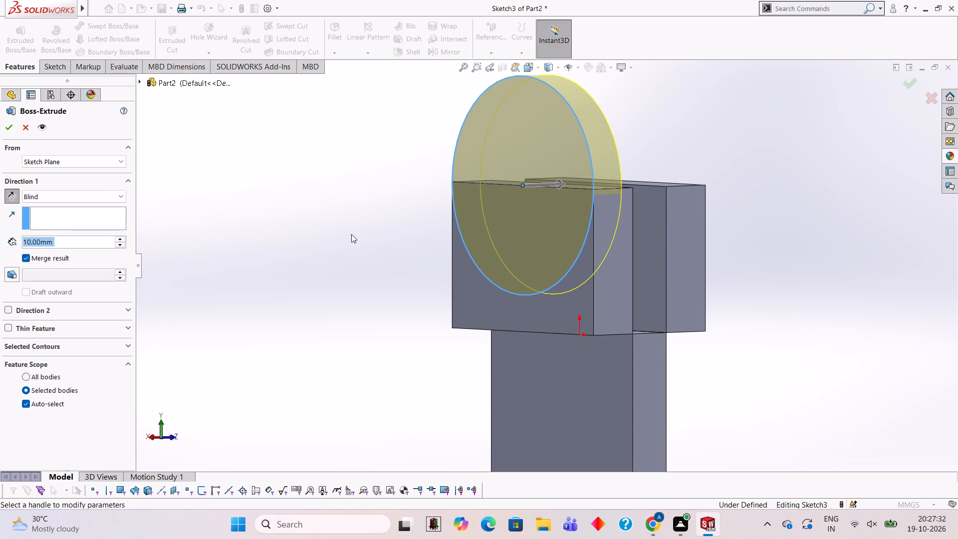
pyautogui.moveTo(351, 233); pyautogui.dragTo(310, 234, button='middle')
pyautogui.scroll(-1, 319, 233)
pyautogui.middleClick(343, 233)
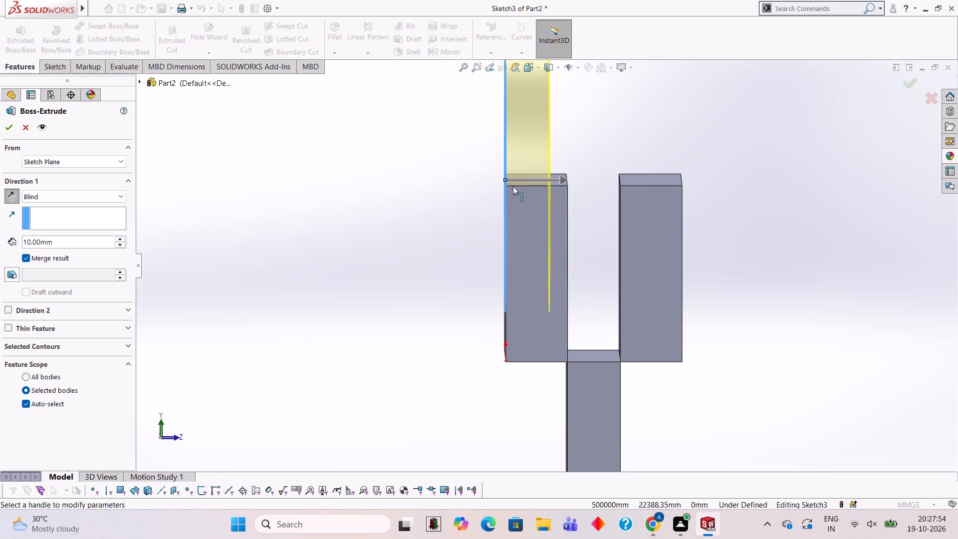
pyautogui.click(8, 121)
pyautogui.click(260, 177)
# On the rear block's exposed inner top strip, sketch a closed 60 by 4 mm outline of connected lines along the strip's edges.
pyautogui.moveTo(327, 223); pyautogui.dragTo(327, 329, button='middle')
pyautogui.scroll(4, 402, 275)
pyautogui.moveTo(504, 219); pyautogui.dragTo(500, 269, button='middle')
pyautogui.scroll(-1, 500, 269)
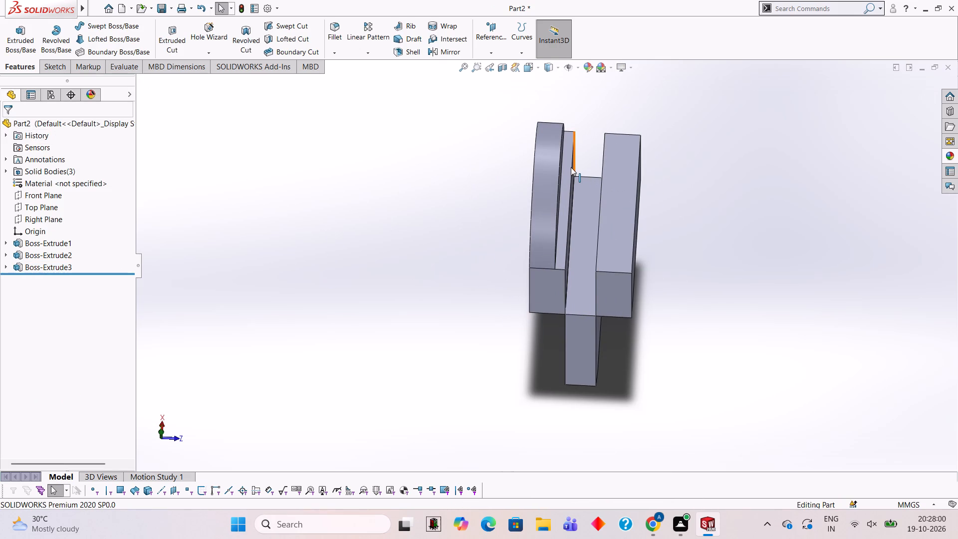
pyautogui.click(569, 167)
pyautogui.click(616, 139)
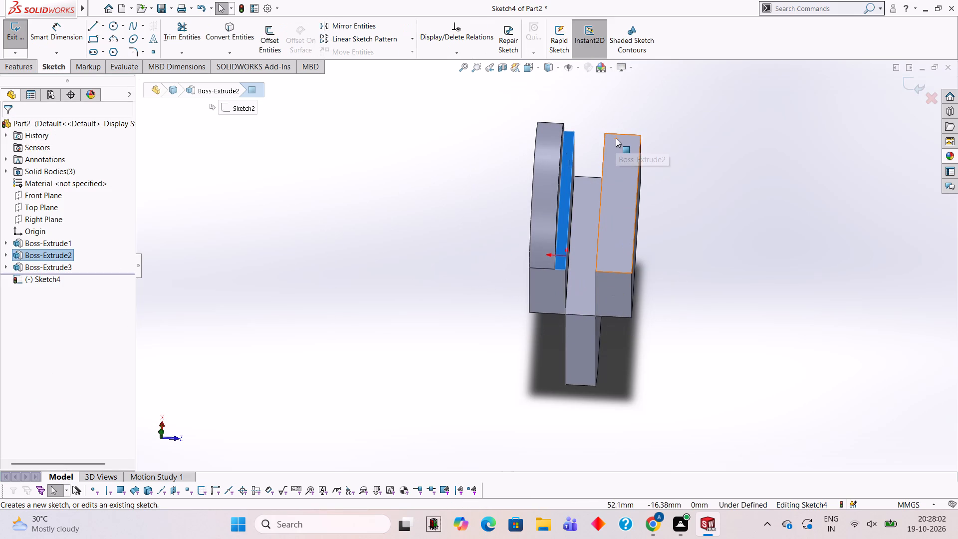
pyautogui.hotkey('ctrl', '8')
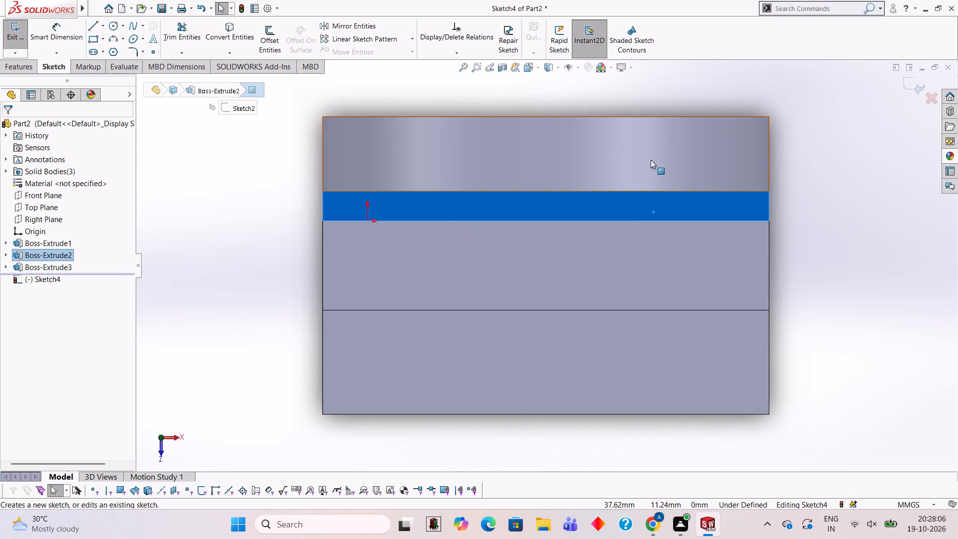
pyautogui.click(88, 23)
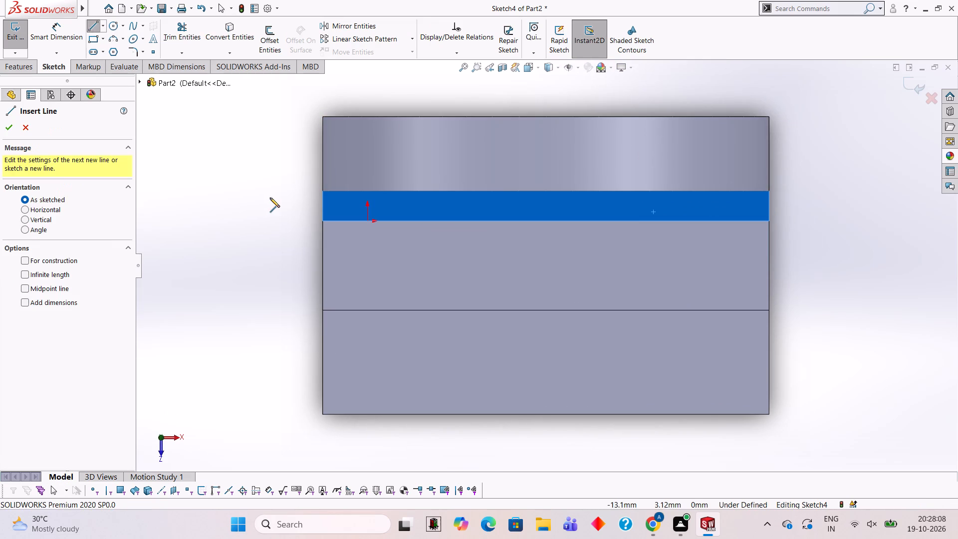
pyautogui.click(322, 192)
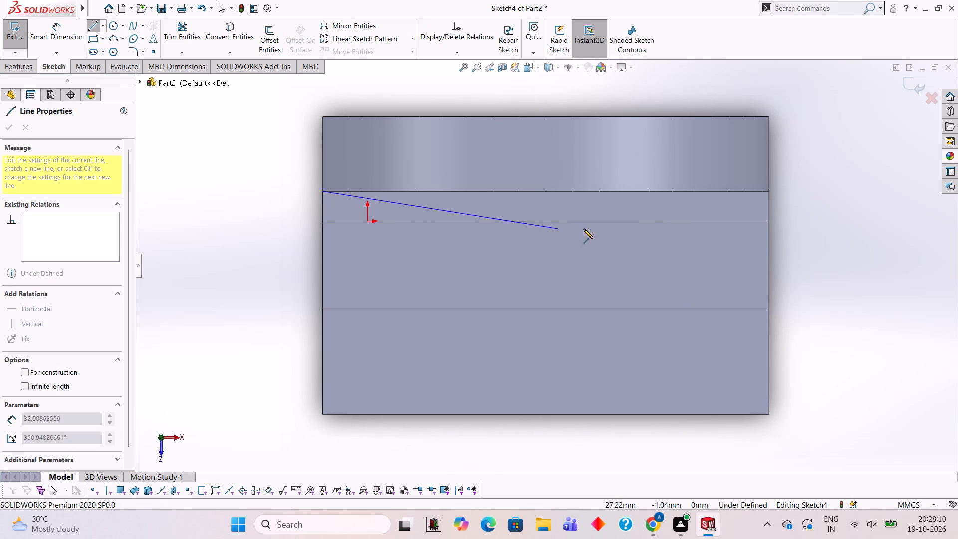
pyautogui.click(767, 191)
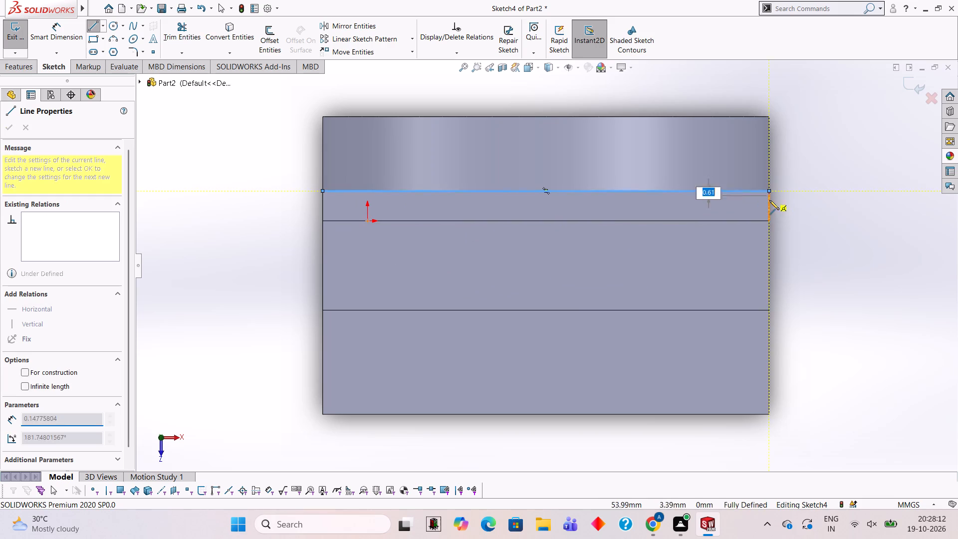
pyautogui.click(769, 220)
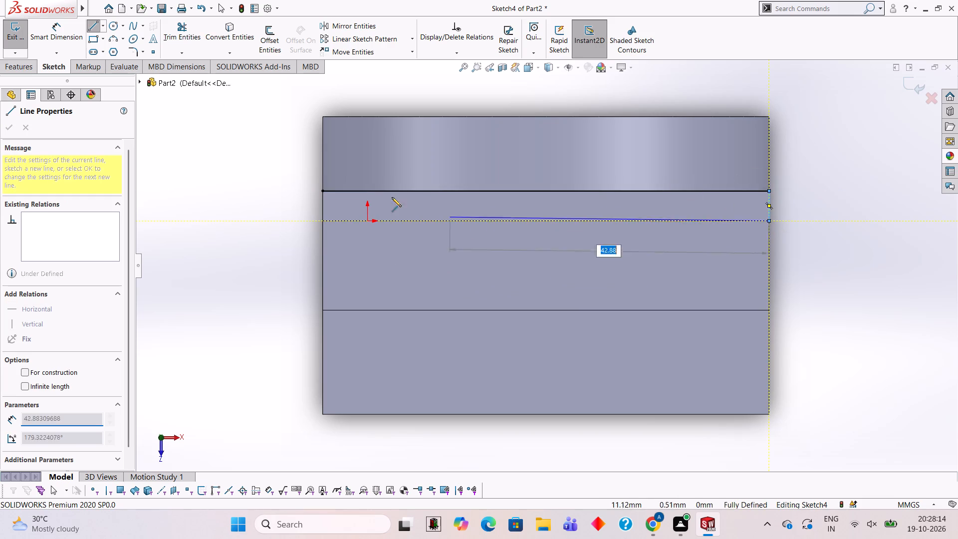
pyautogui.click(321, 220)
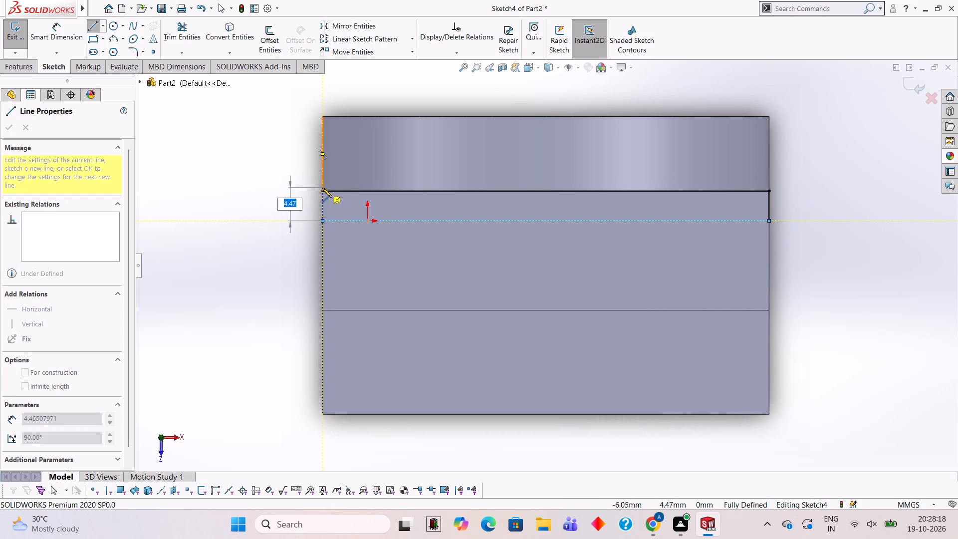
pyautogui.click(322, 191)
# Cut-extrude the strip outline as a blind cut 40 mm deep, down the rear block's inner side.
pyautogui.moveTo(283, 211); pyautogui.dragTo(344, 177, button='middle')
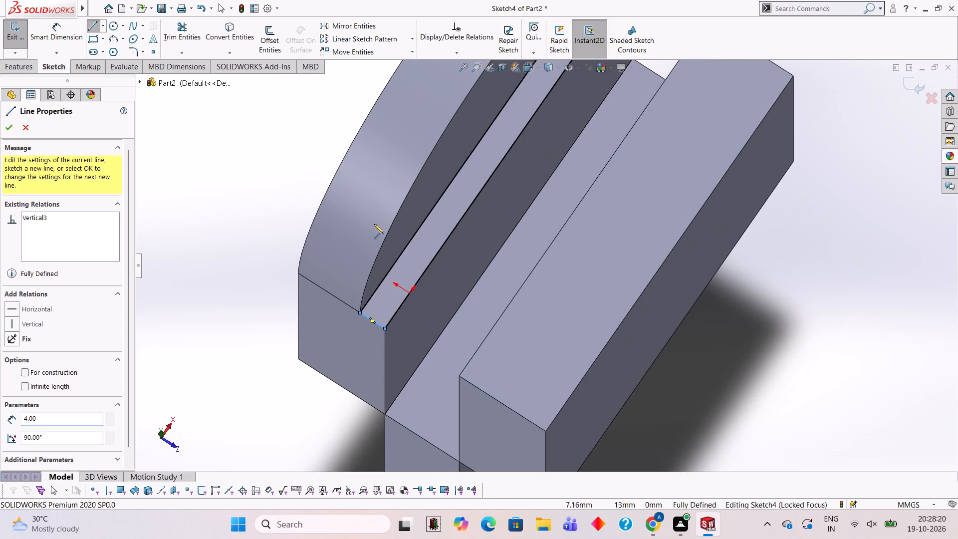
pyautogui.moveTo(461, 309); pyautogui.dragTo(457, 236, button='middle')
pyautogui.scroll(1, 466, 278)
pyautogui.scroll(-1, 447, 227)
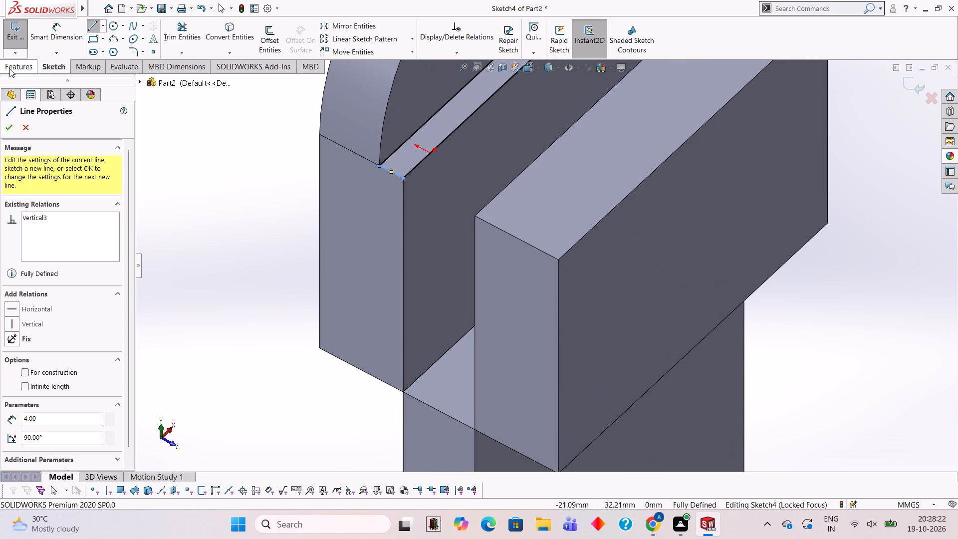
pyautogui.click(9, 68)
pyautogui.click(167, 31)
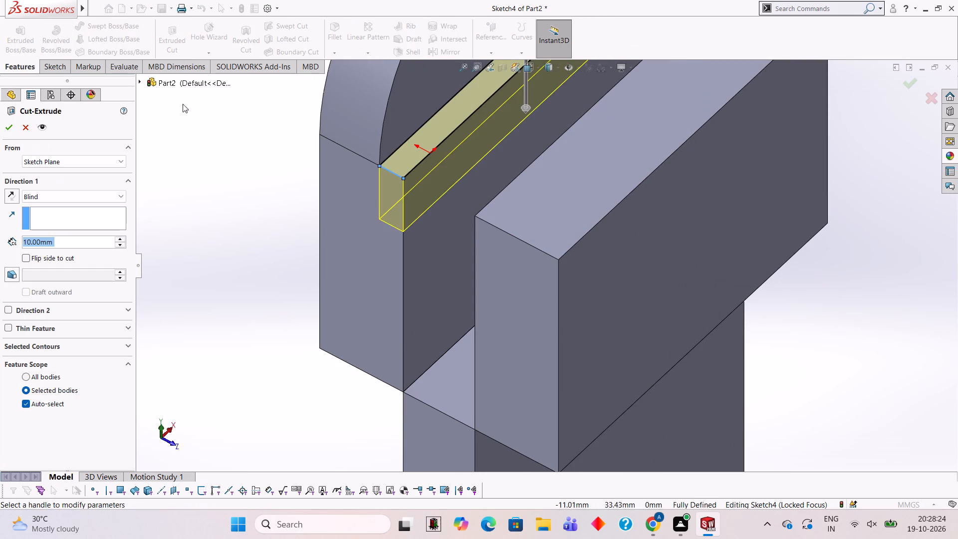
pyautogui.click(94, 241)
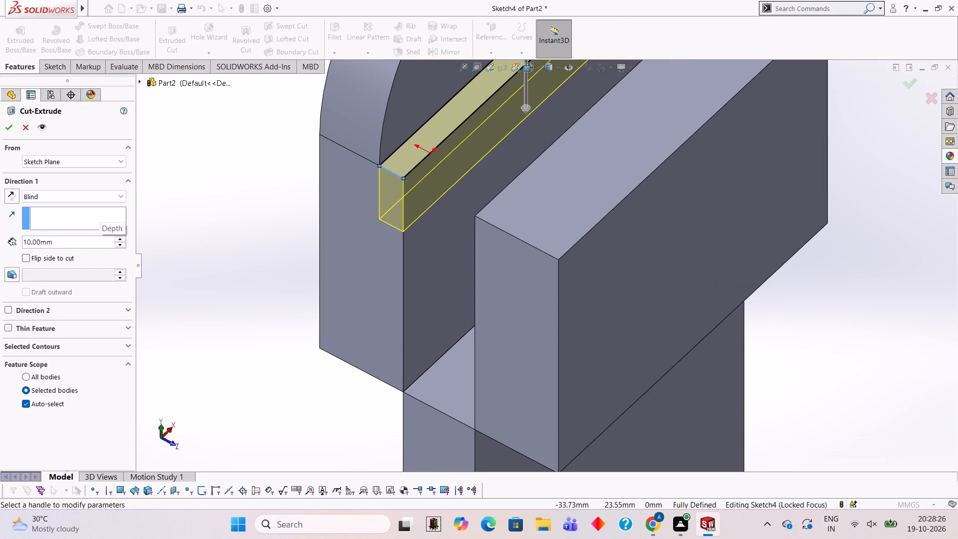
pyautogui.press('BackSpace')
pyautogui.press('BackSpace')
pyautogui.press('BackSpace')
pyautogui.press('BackSpace')
pyautogui.press('BackSpace')
pyautogui.press('BackSpace')
pyautogui.press('BackSpace')
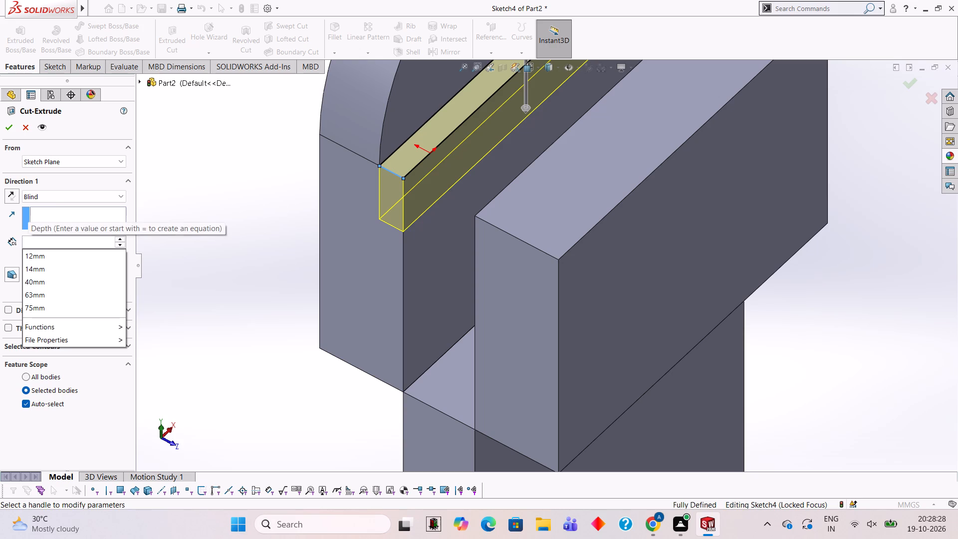
pyautogui.write('40')
pyautogui.press('Return')
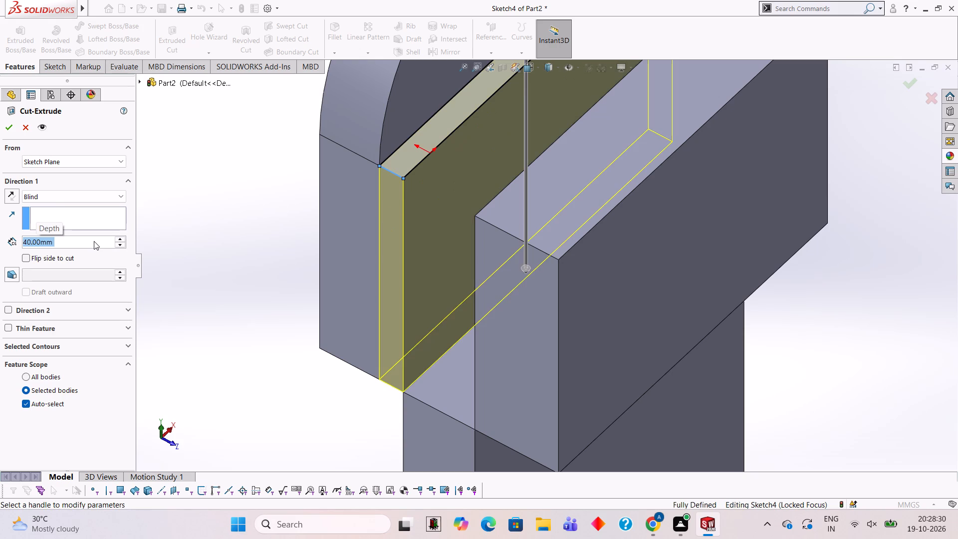
pyautogui.click(9, 126)
pyautogui.click(222, 197)
# On the front block's large outer face, sketch a circle of radius 30 mm centred on the top edge's midpoint.
pyautogui.moveTo(421, 213); pyautogui.dragTo(455, 225, button='middle')
pyautogui.scroll(2, 453, 238)
pyautogui.moveTo(447, 244); pyautogui.dragTo(436, 227, button='middle')
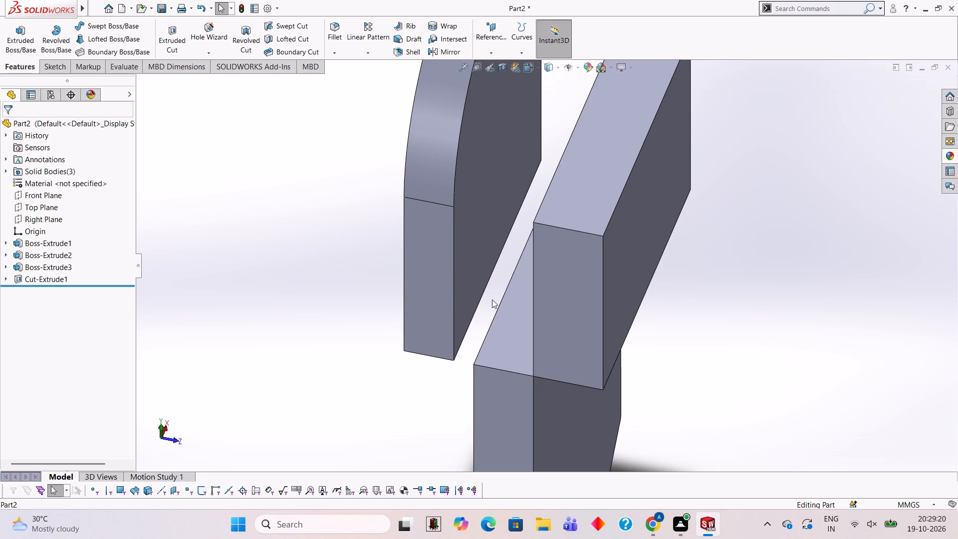
pyautogui.moveTo(524, 244); pyautogui.dragTo(540, 250, button='middle')
pyautogui.scroll(-1, 540, 250)
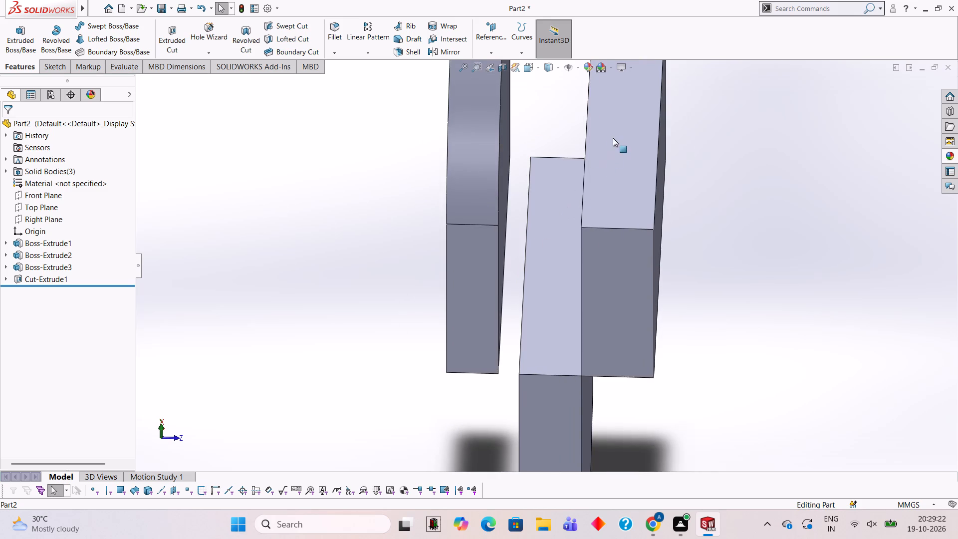
pyautogui.click(613, 138)
pyautogui.press('Escape')
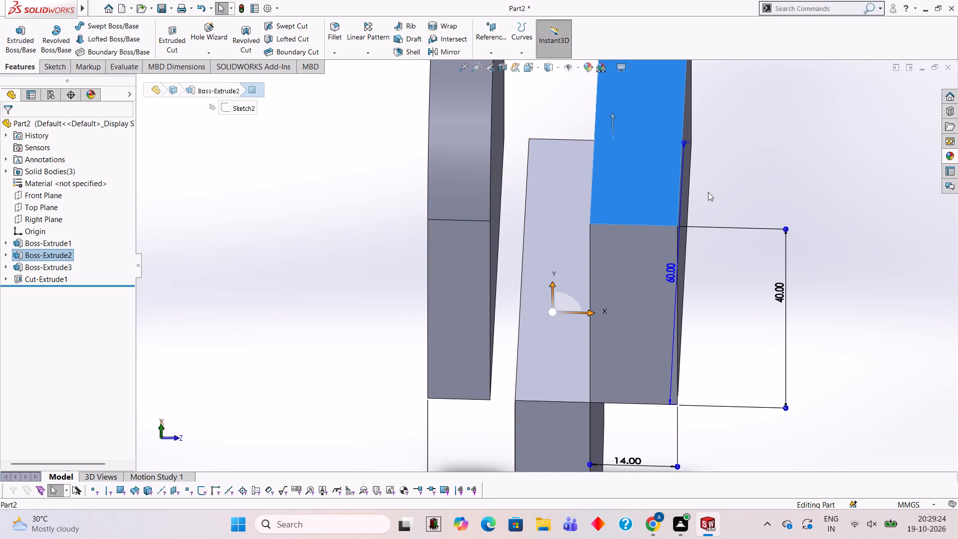
pyautogui.moveTo(706, 197); pyautogui.dragTo(656, 190, button='middle')
pyautogui.click(651, 188)
pyautogui.click(693, 160)
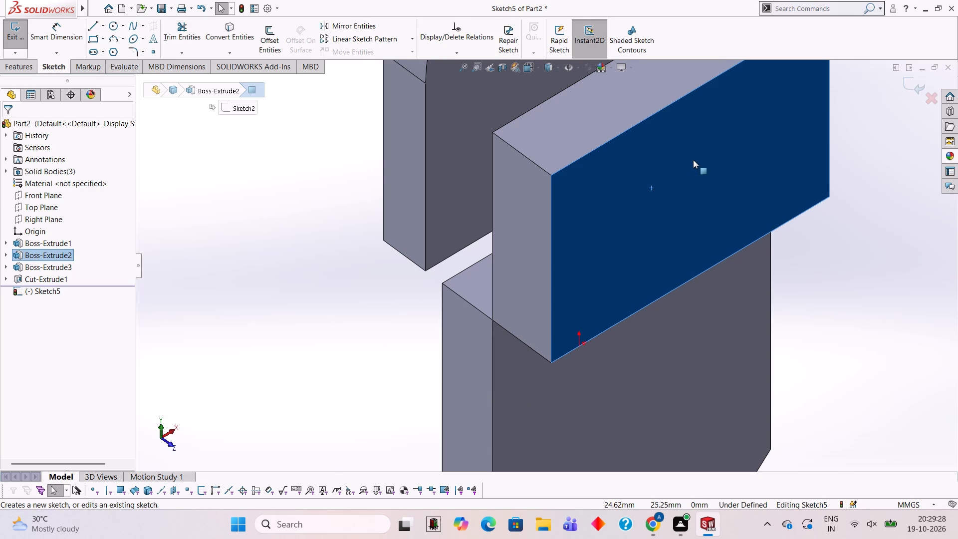
pyautogui.hotkey('ctrl', '8')
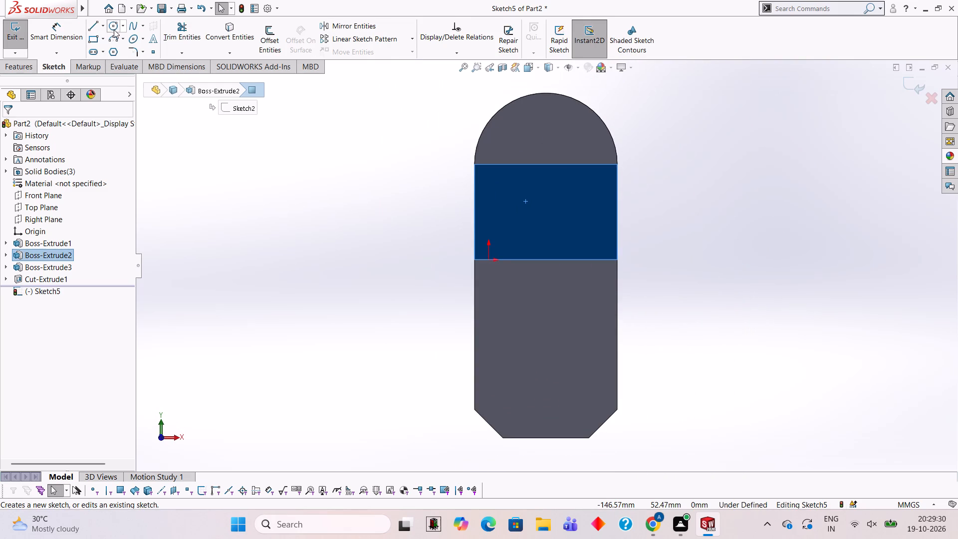
pyautogui.click(113, 28)
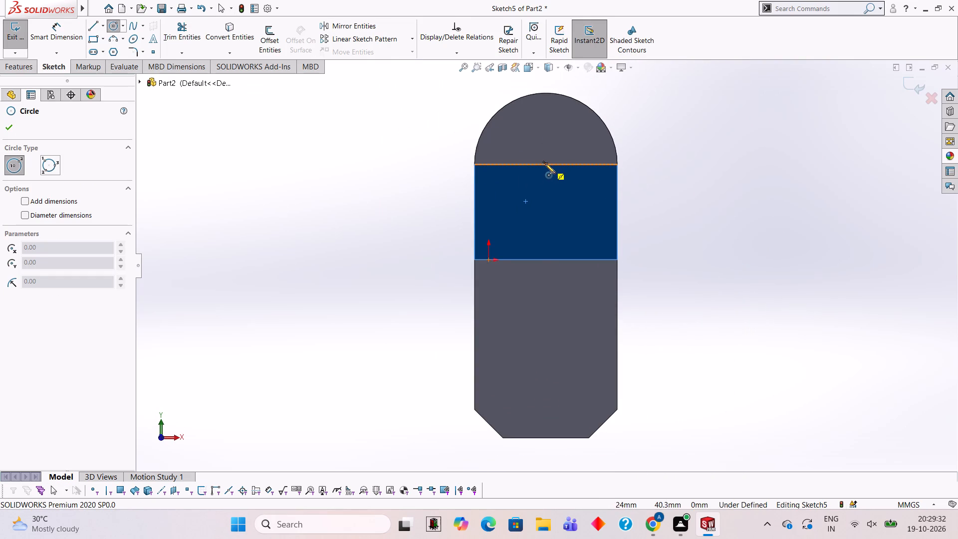
pyautogui.click(545, 164)
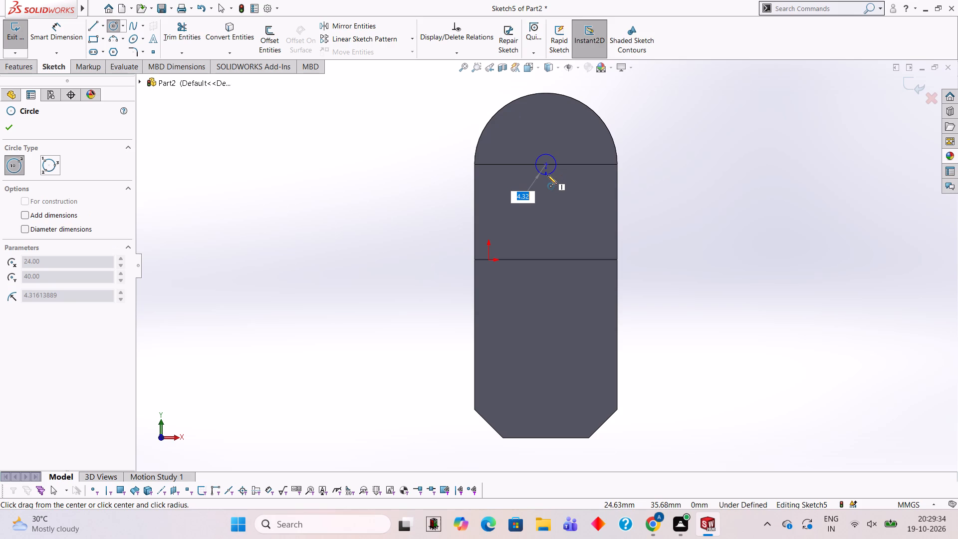
pyautogui.write('30')
pyautogui.press('Return')
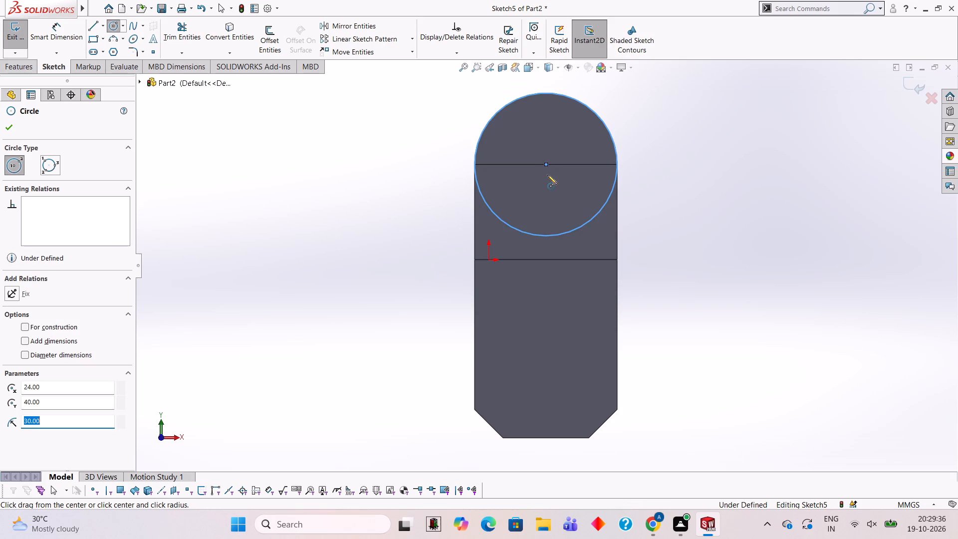
# Extrude the circle as a blind boss 10 mm in the reversed direction, into the front block.
pyautogui.click(23, 63)
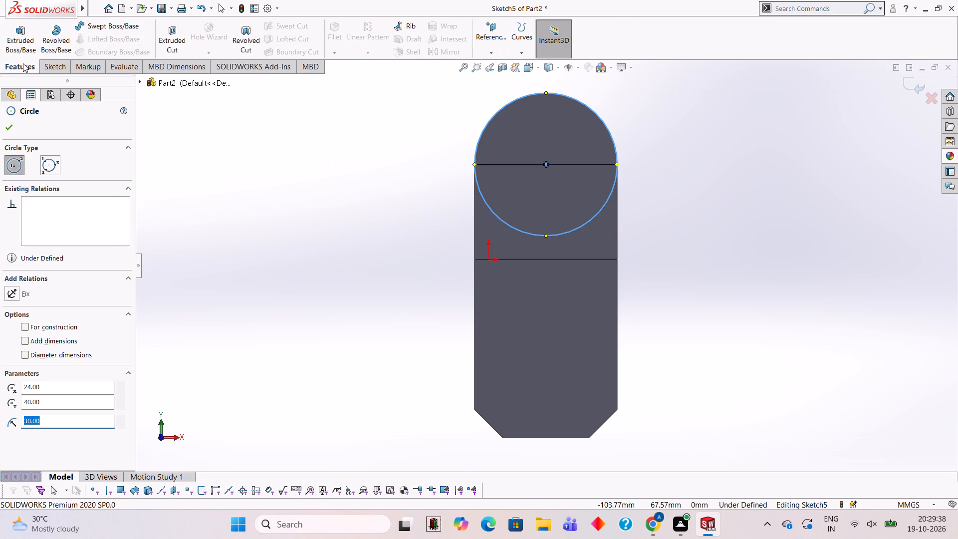
pyautogui.click(9, 42)
pyautogui.moveTo(234, 156); pyautogui.dragTo(265, 171, button='middle')
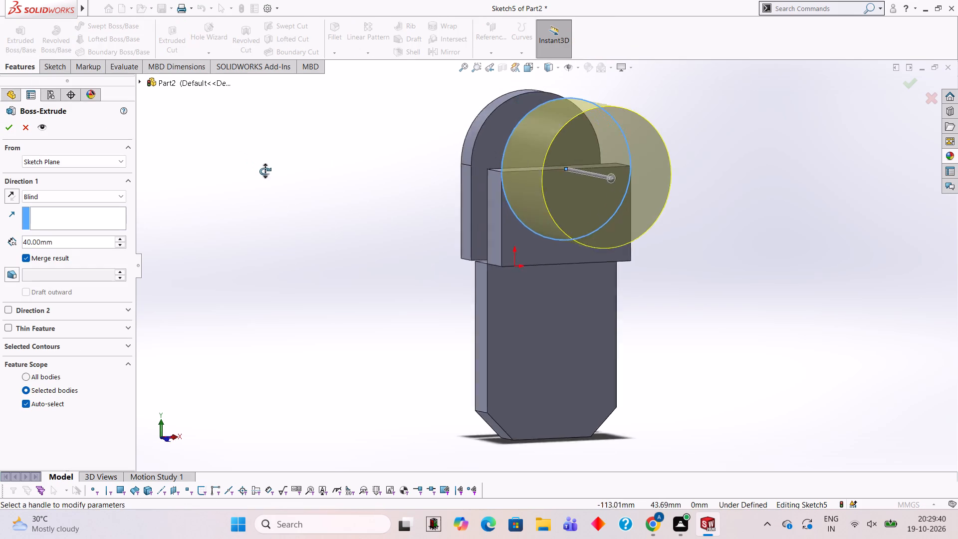
pyautogui.moveTo(265, 171); pyautogui.dragTo(281, 181, button='middle')
pyautogui.click(8, 197)
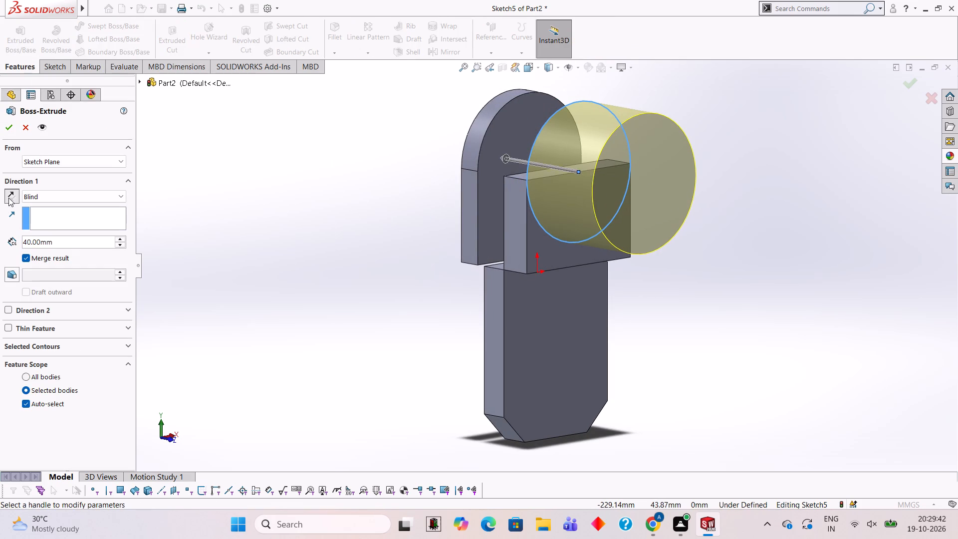
pyautogui.click(67, 242)
pyautogui.press('BackSpace')
pyautogui.press('BackSpace')
pyautogui.press('BackSpace')
pyautogui.press('BackSpace')
pyautogui.press('BackSpace')
pyautogui.press('BackSpace')
pyautogui.press('BackSpace')
pyautogui.press('BackSpace')
pyautogui.press('BackSpace')
pyautogui.press('BackSpace')
pyautogui.press('BackSpace')
pyautogui.press('BackSpace')
pyautogui.press('BackSpace')
pyautogui.press('BackSpace')
pyautogui.press('BackSpace')
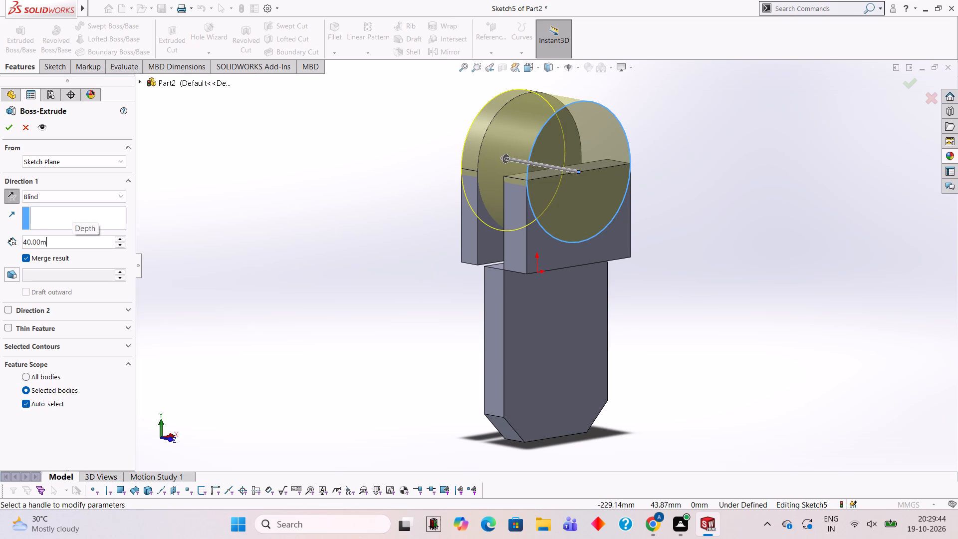
pyautogui.write('10')
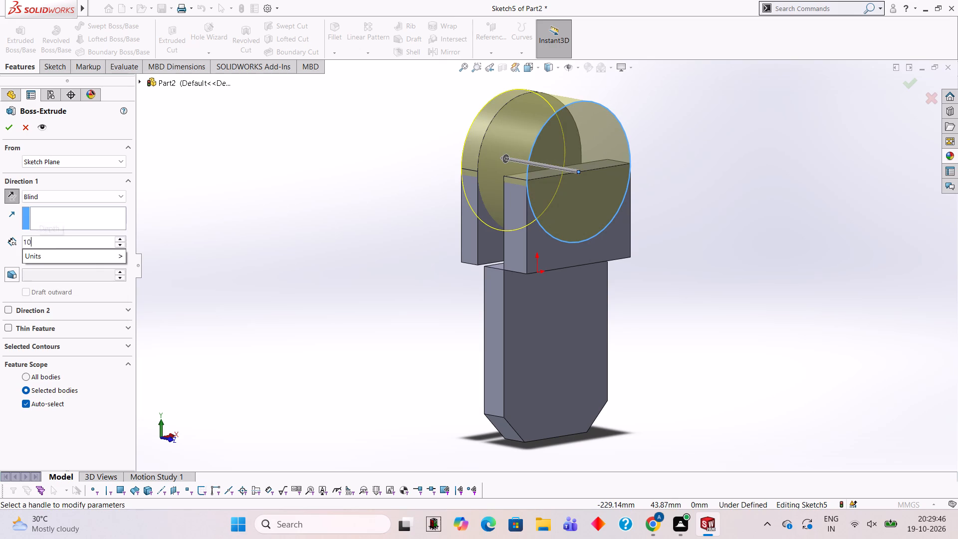
pyautogui.press('Return')
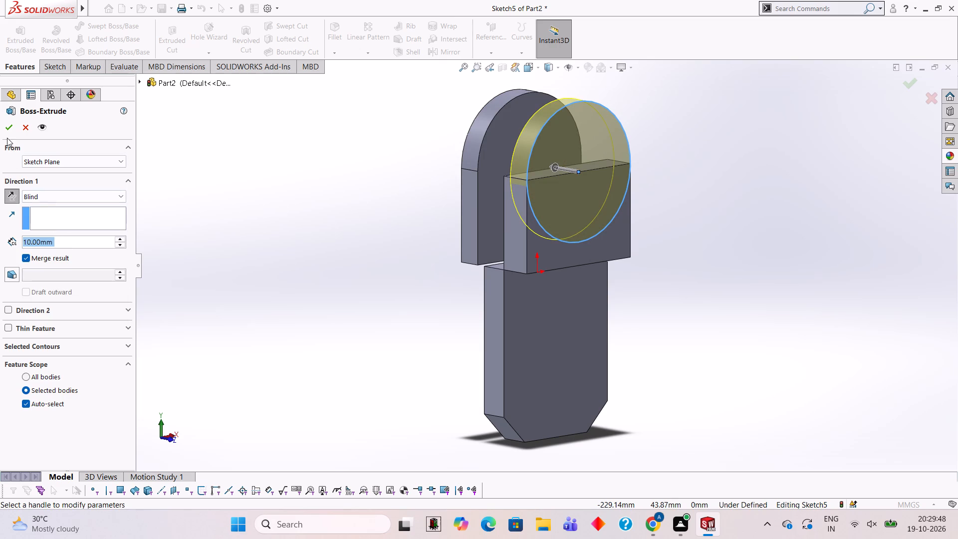
pyautogui.click(10, 127)
pyautogui.click(328, 183)
# On the front block's exposed inner top strip, sketch a closed 60 by 4 mm outline of connected lines along the strip's edges.
pyautogui.moveTo(342, 196); pyautogui.dragTo(320, 196, button='middle')
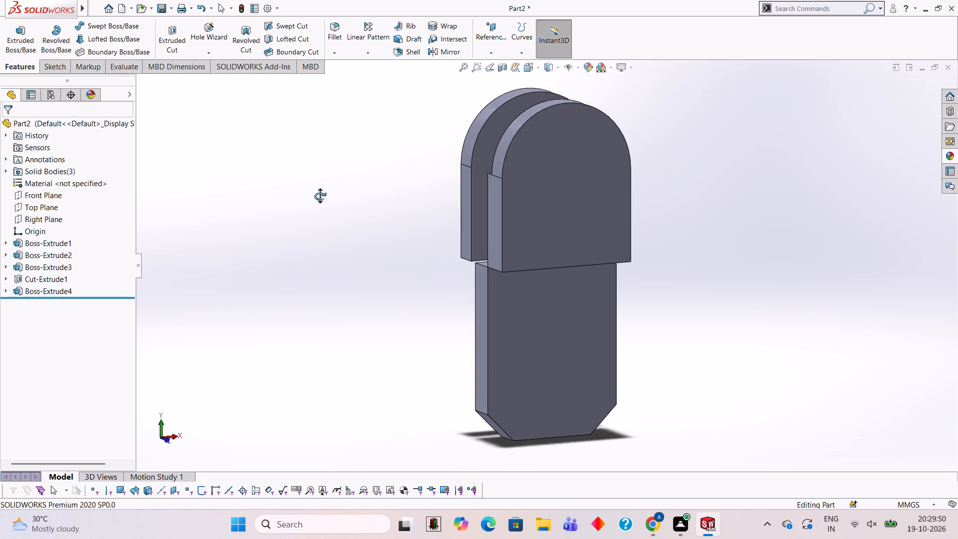
pyautogui.moveTo(320, 196); pyautogui.dragTo(403, 311, button='middle')
pyautogui.moveTo(622, 192); pyautogui.dragTo(607, 251, button='middle')
pyautogui.scroll(-5, 583, 201)
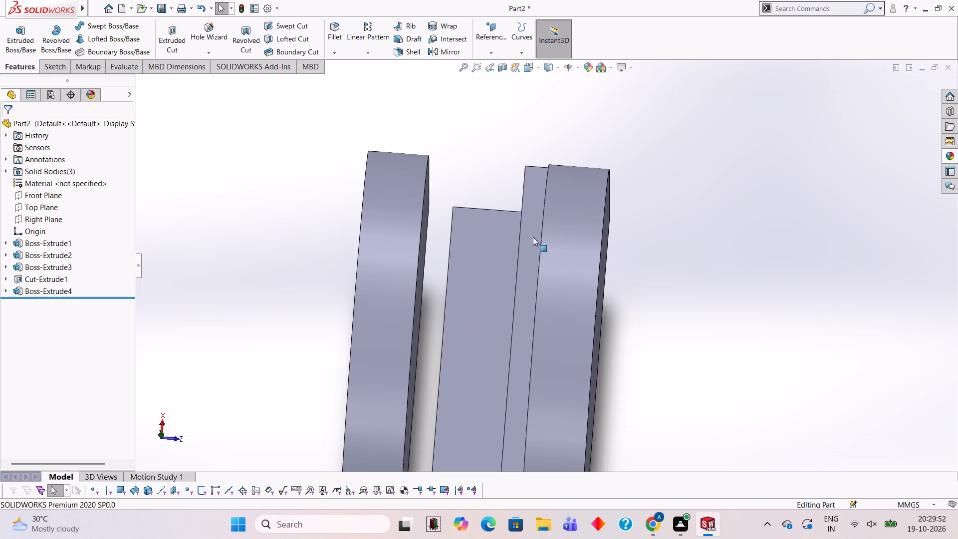
pyautogui.click(528, 216)
pyautogui.click(568, 189)
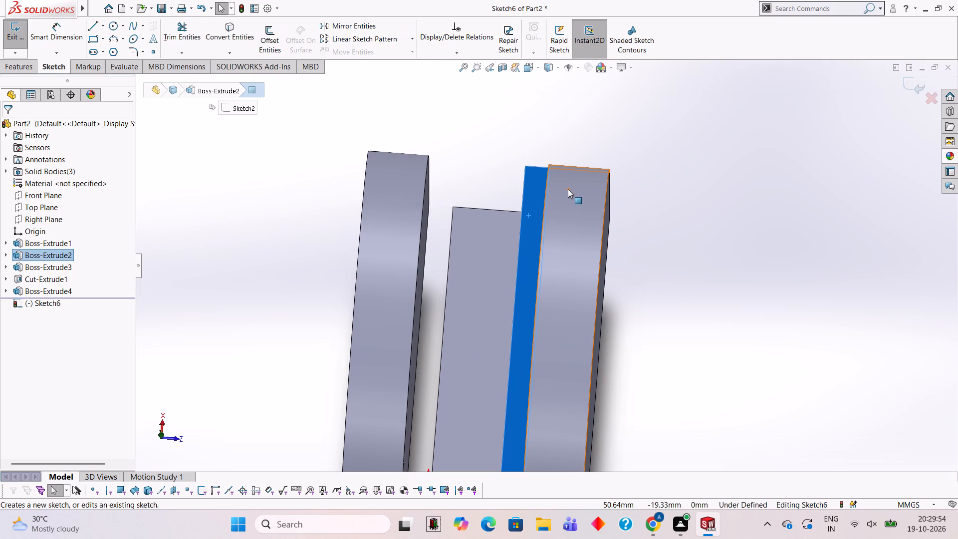
pyautogui.hotkey('ctrl', '8')
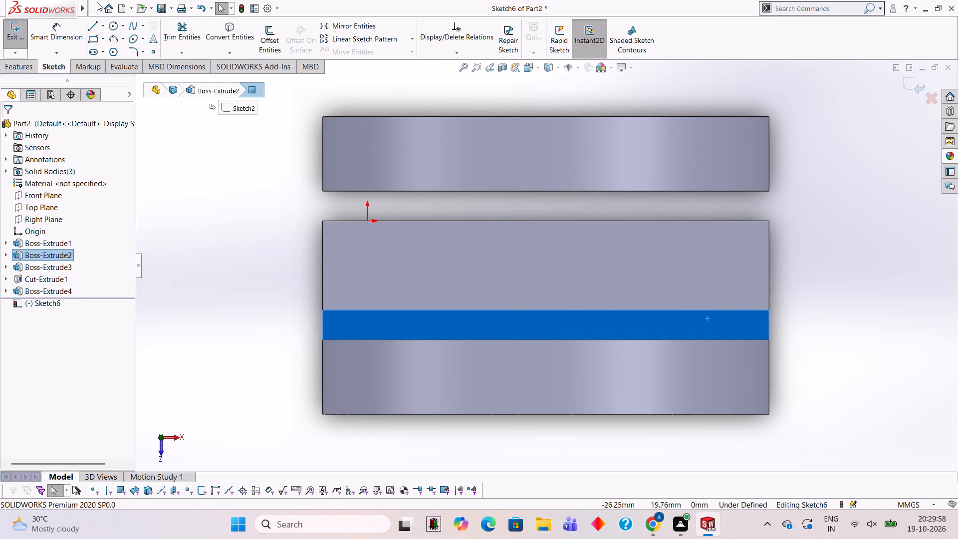
pyautogui.click(93, 22)
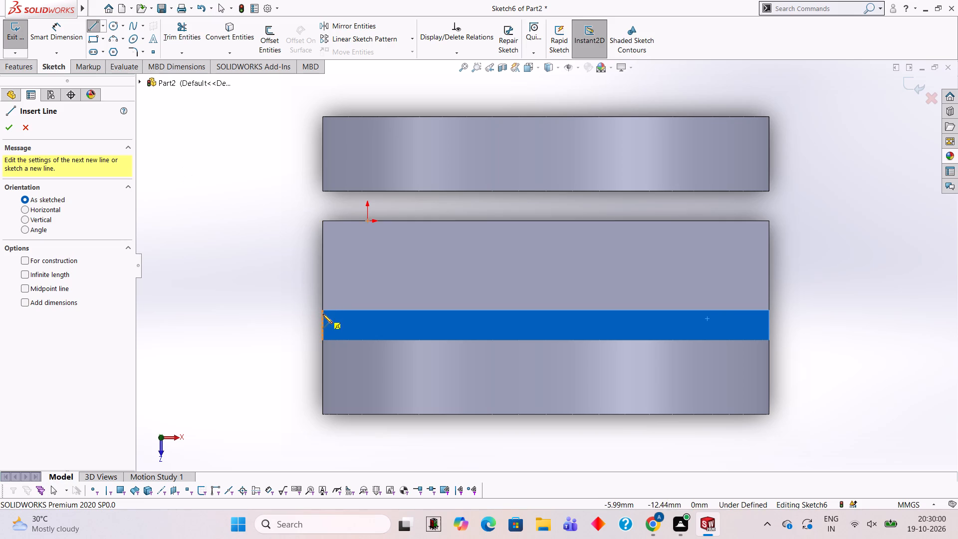
pyautogui.click(322, 312)
pyautogui.click(322, 338)
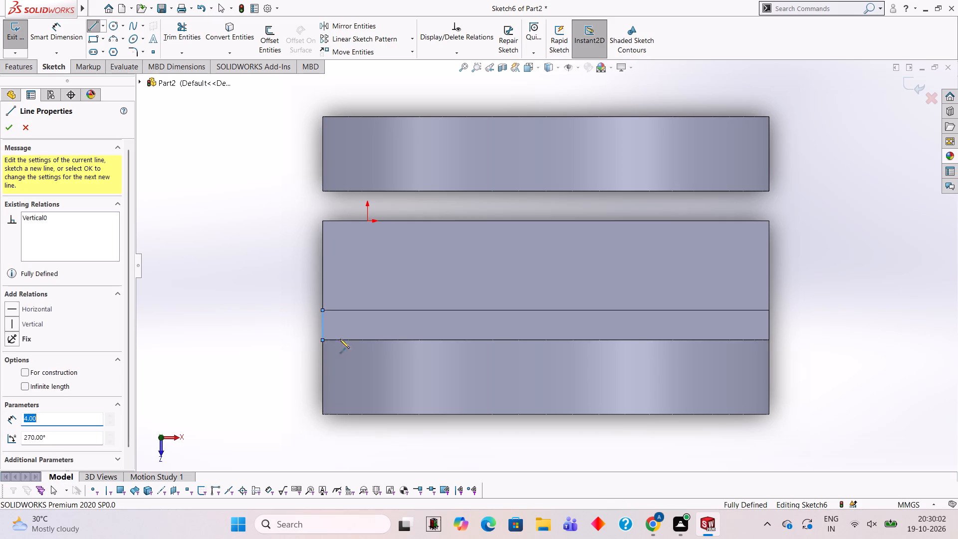
pyautogui.click(770, 340)
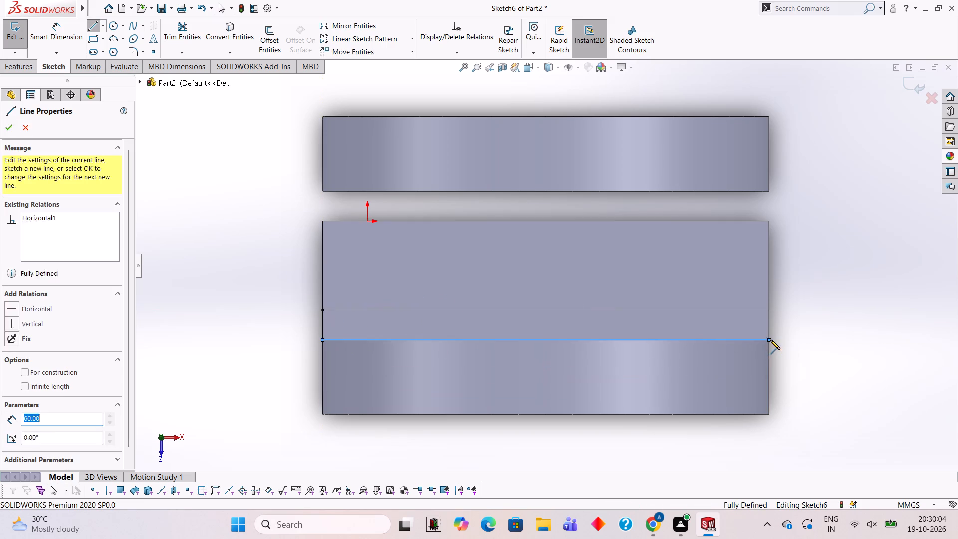
pyautogui.click(769, 310)
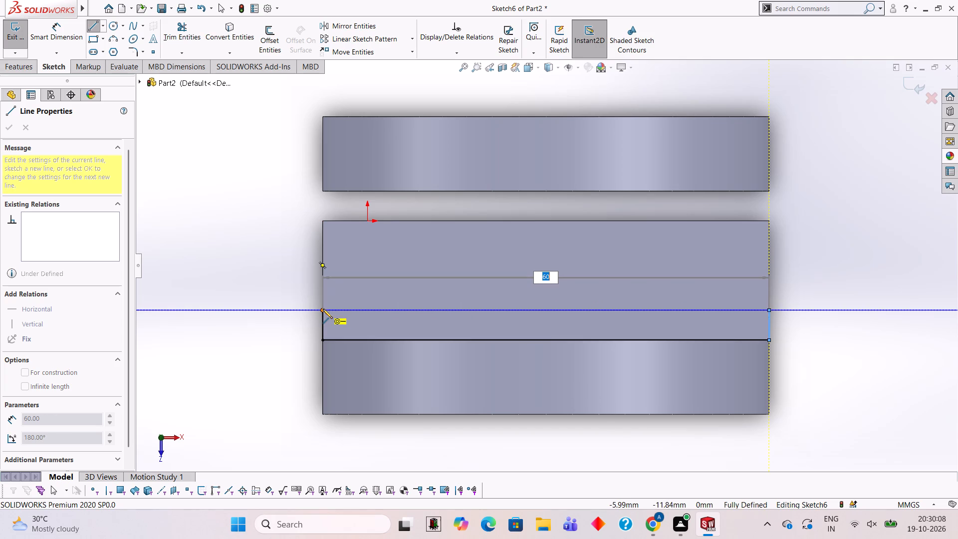
pyautogui.click(322, 309)
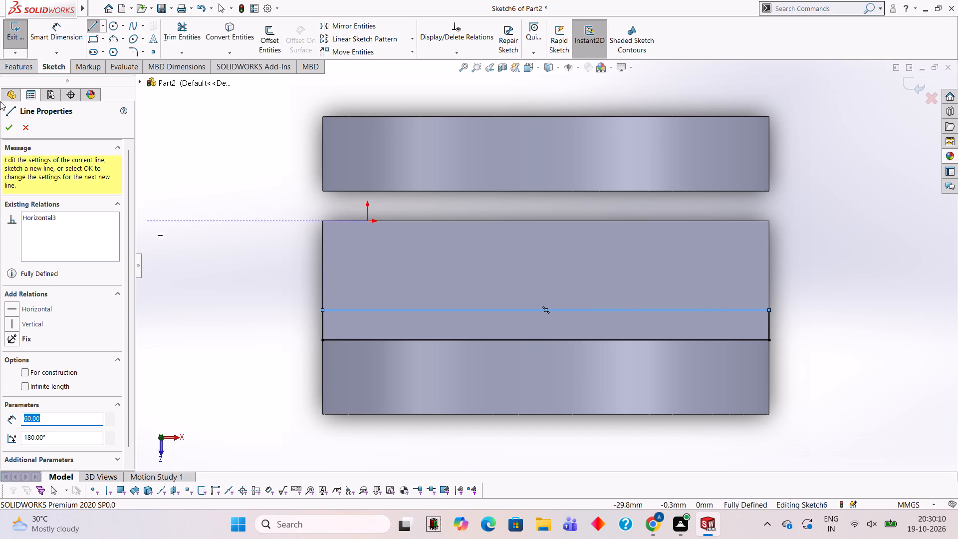
pyautogui.click(11, 128)
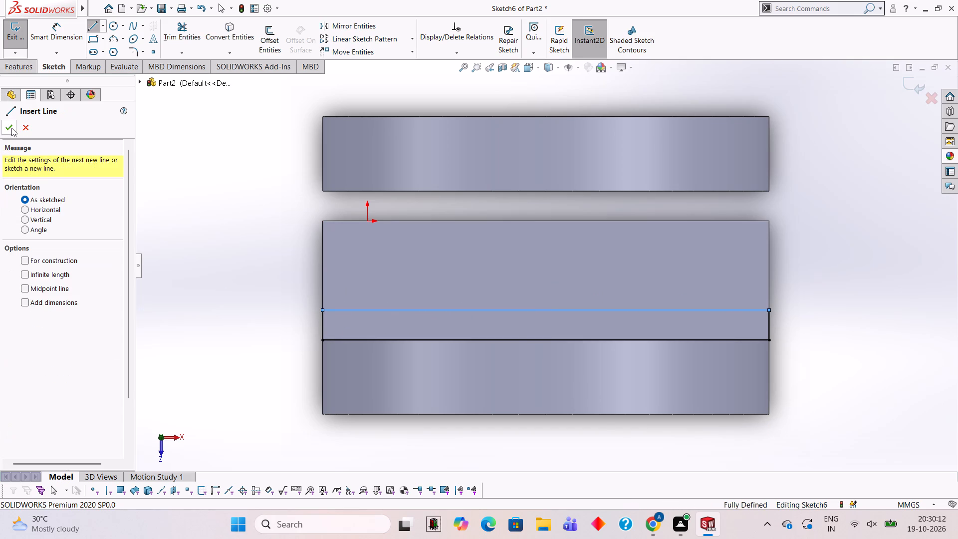
pyautogui.moveTo(449, 379); pyautogui.dragTo(482, 234, button='middle')
pyautogui.moveTo(314, 201); pyautogui.dragTo(354, 220, button='middle')
pyautogui.scroll(6, 369, 149)
pyautogui.scroll(-3, 545, 174)
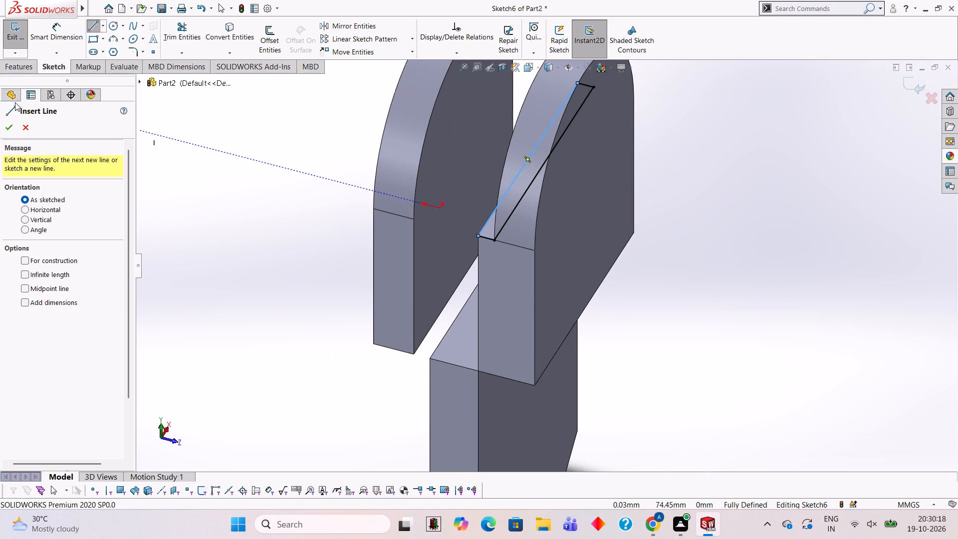
pyautogui.click(7, 135)
pyautogui.click(7, 128)
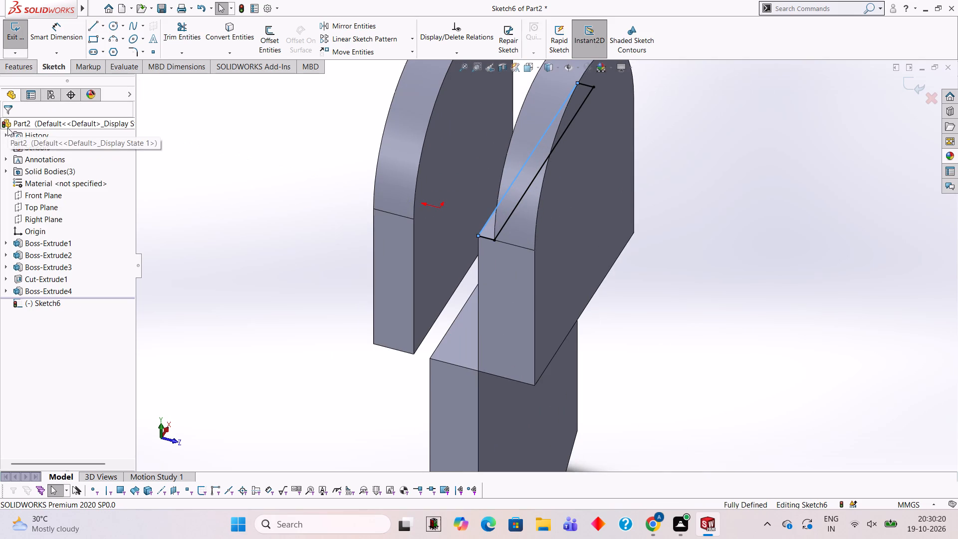
# Cut-extrude the strip outline as a blind cut 40 mm deep, down the front block's inner side.
pyautogui.click(11, 59)
pyautogui.click(19, 69)
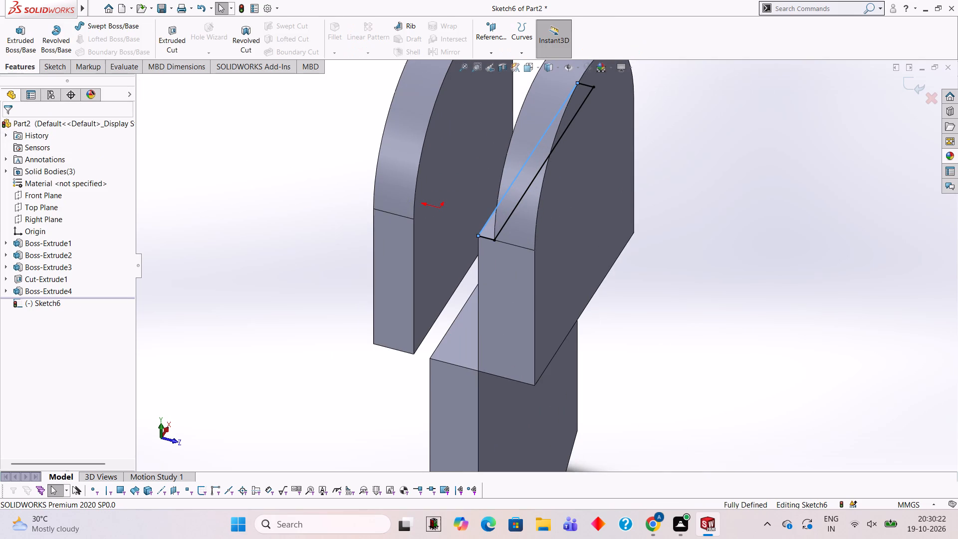
pyautogui.click(173, 40)
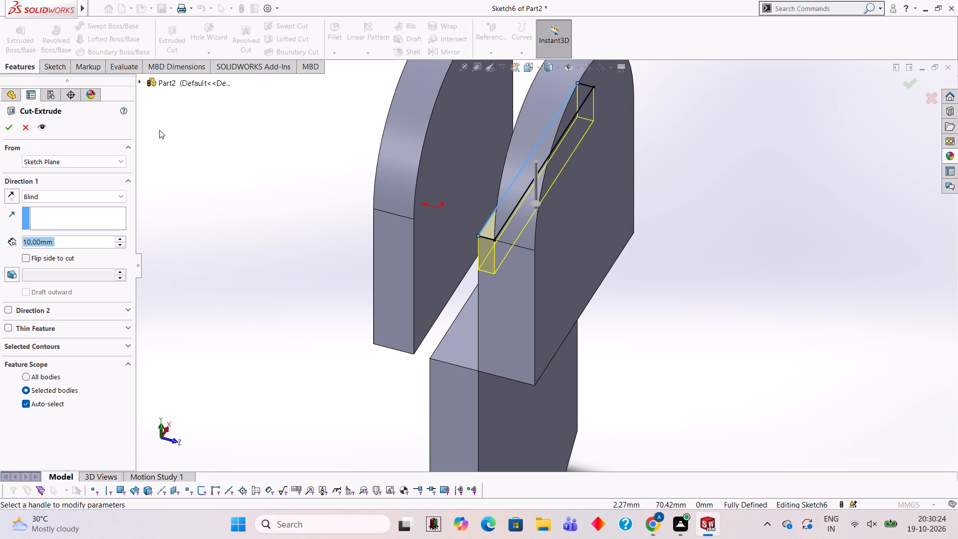
pyautogui.write('40')
pyautogui.press('Return')
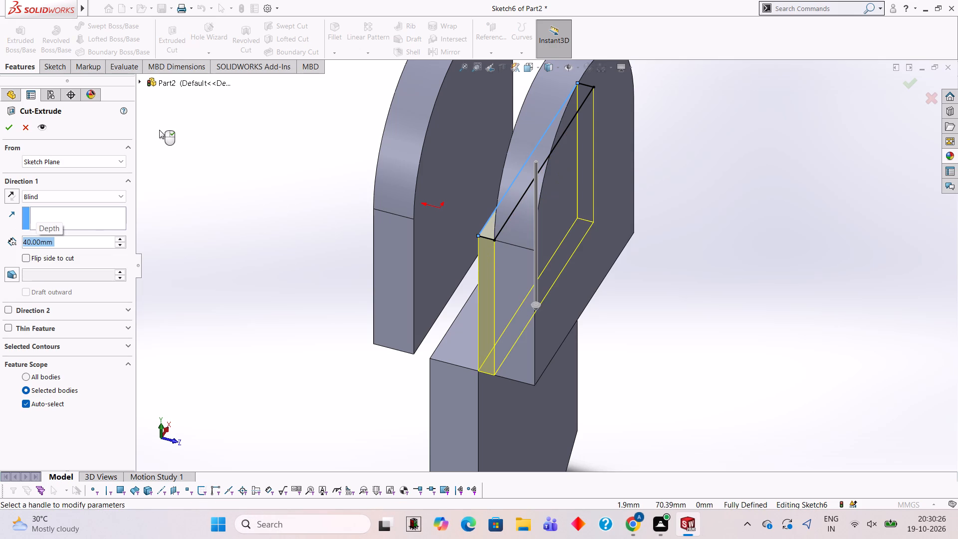
pyautogui.click(9, 132)
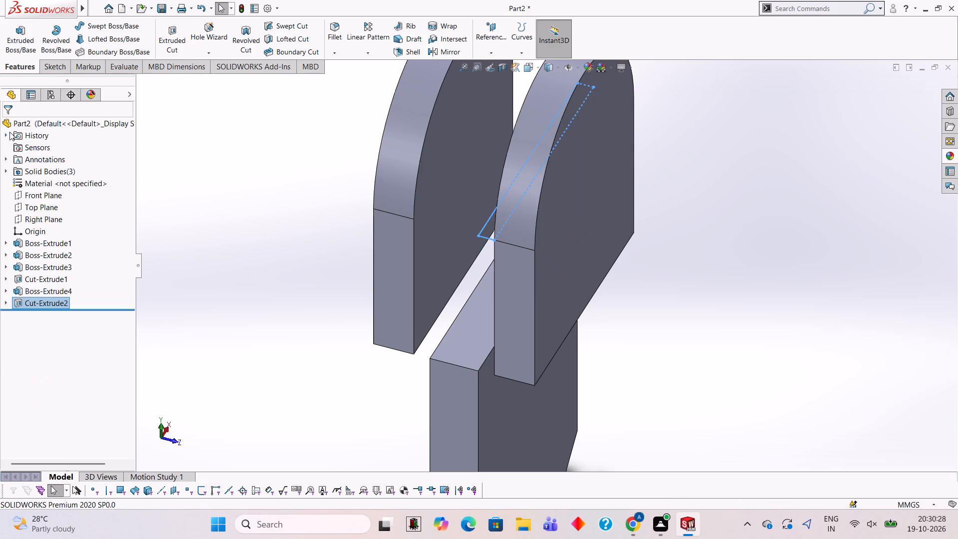
pyautogui.click(214, 136)
# On the central plate's top face, sketch a closed 60 by 20 mm outline of connected lines spanning between the two arms' inner edges.
pyautogui.scroll(-1, 357, 248)
pyautogui.scroll(3, 358, 246)
pyautogui.scroll(-2, 512, 261)
pyautogui.scroll(1, 539, 311)
pyautogui.moveTo(549, 327); pyautogui.dragTo(569, 340, button='middle')
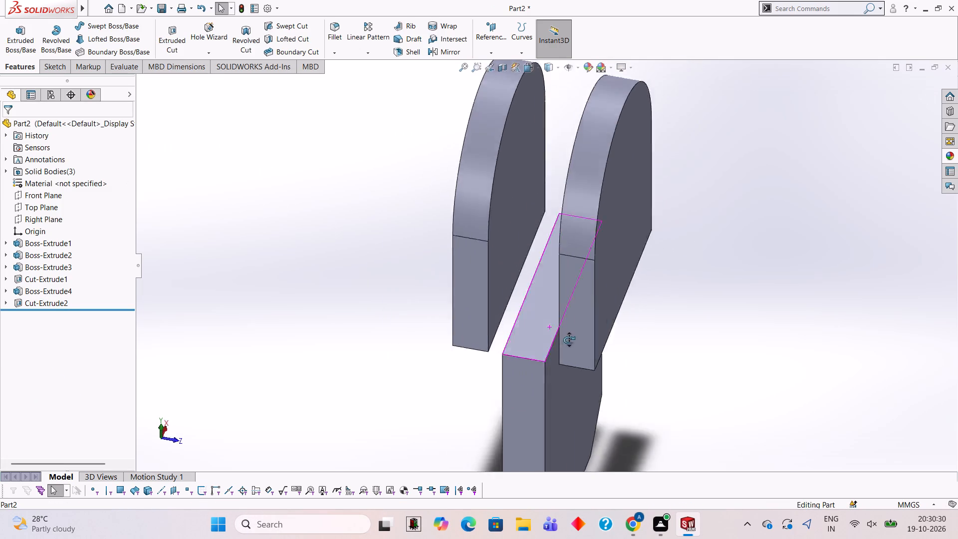
pyautogui.moveTo(569, 340); pyautogui.dragTo(573, 406, button='middle')
pyautogui.scroll(-1, 574, 344)
pyautogui.click(531, 222)
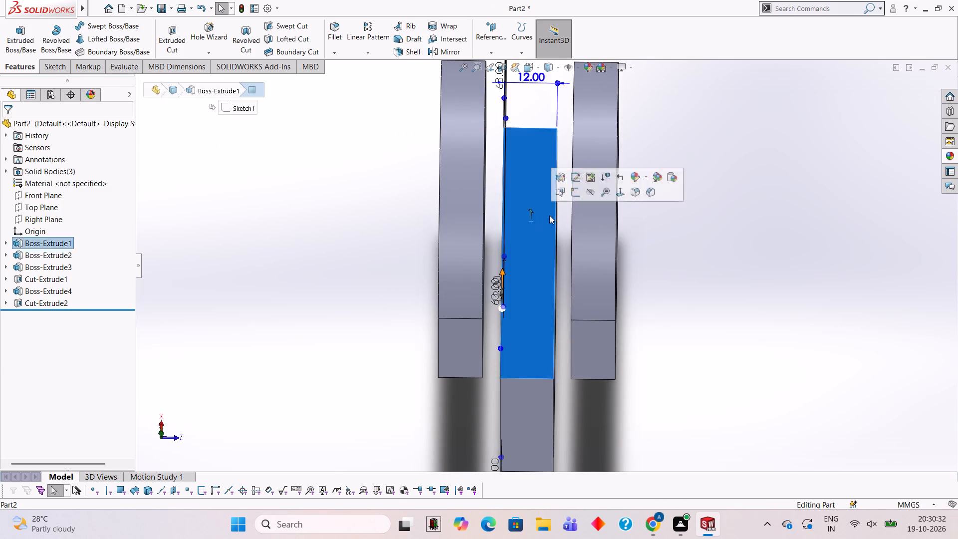
pyautogui.click(577, 197)
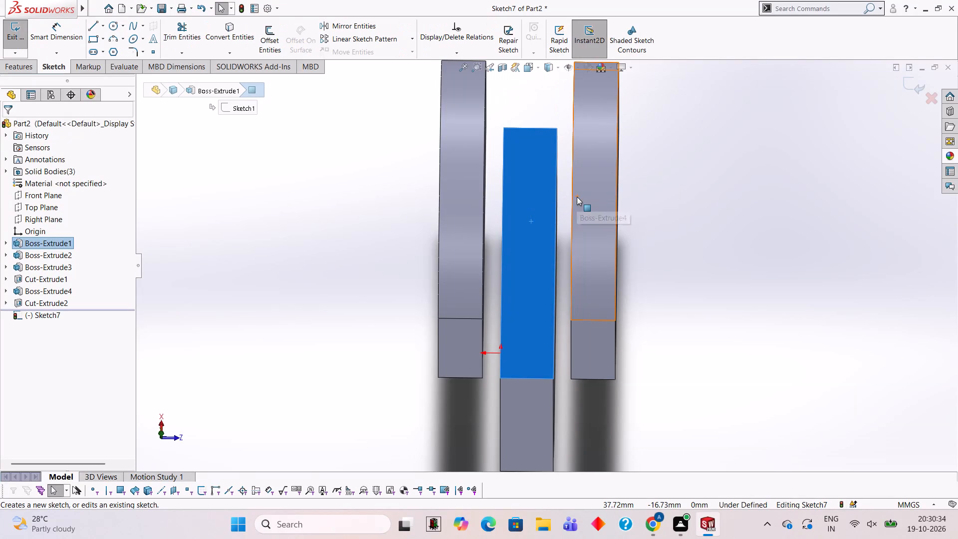
pyautogui.hotkey('ctrl', '8')
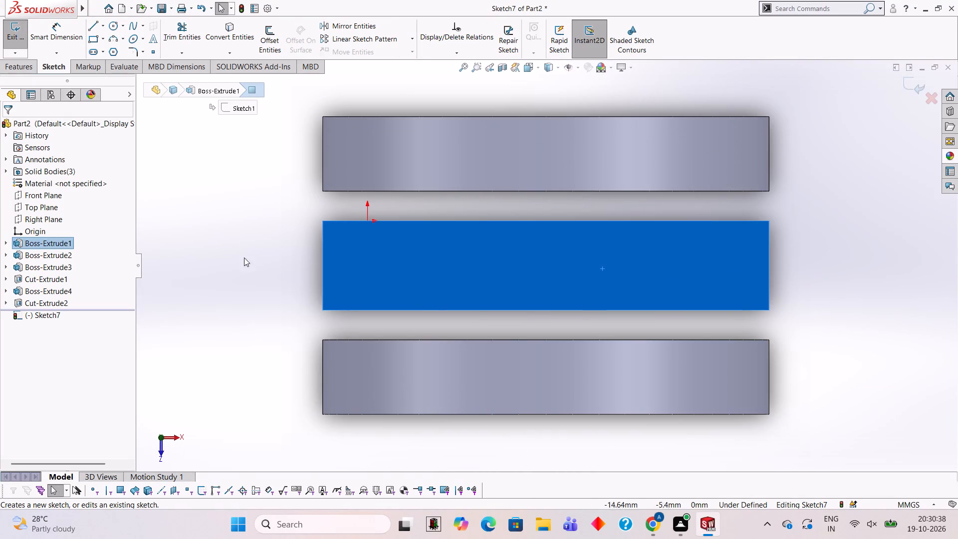
pyautogui.click(94, 18)
pyautogui.click(94, 23)
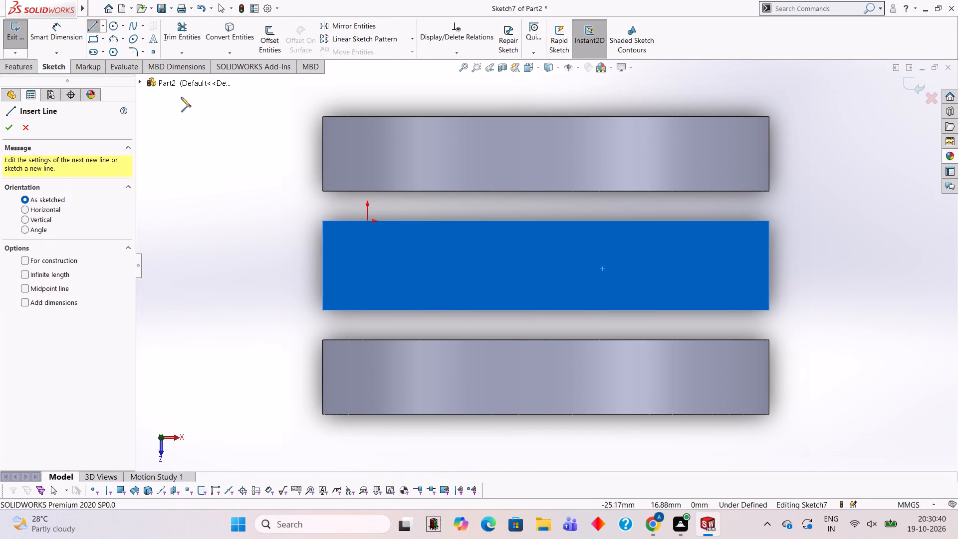
pyautogui.click(323, 191)
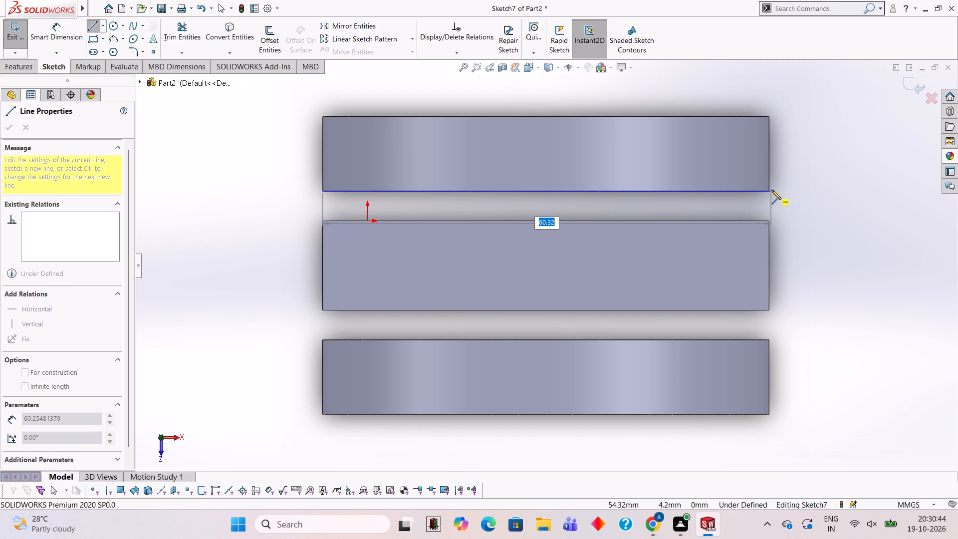
pyautogui.click(769, 191)
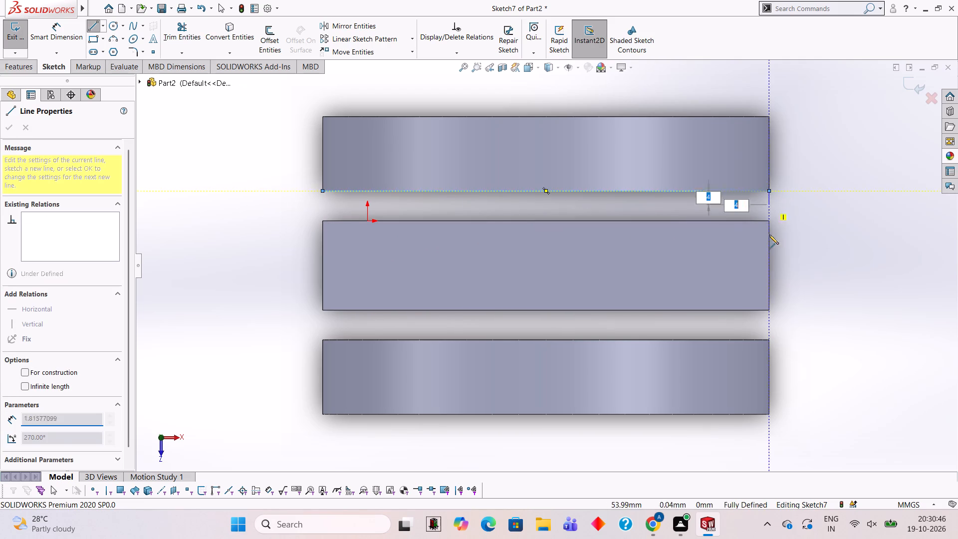
pyautogui.click(768, 340)
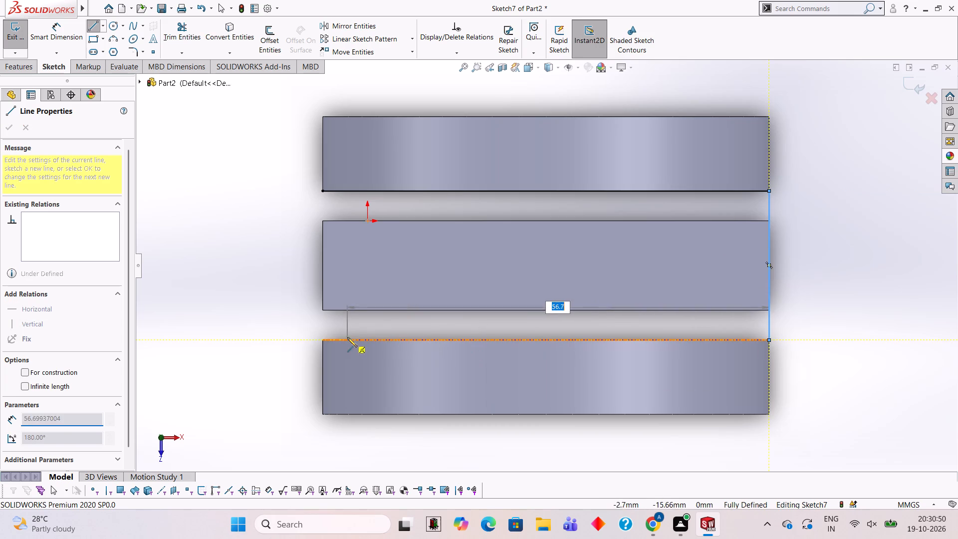
pyautogui.click(321, 339)
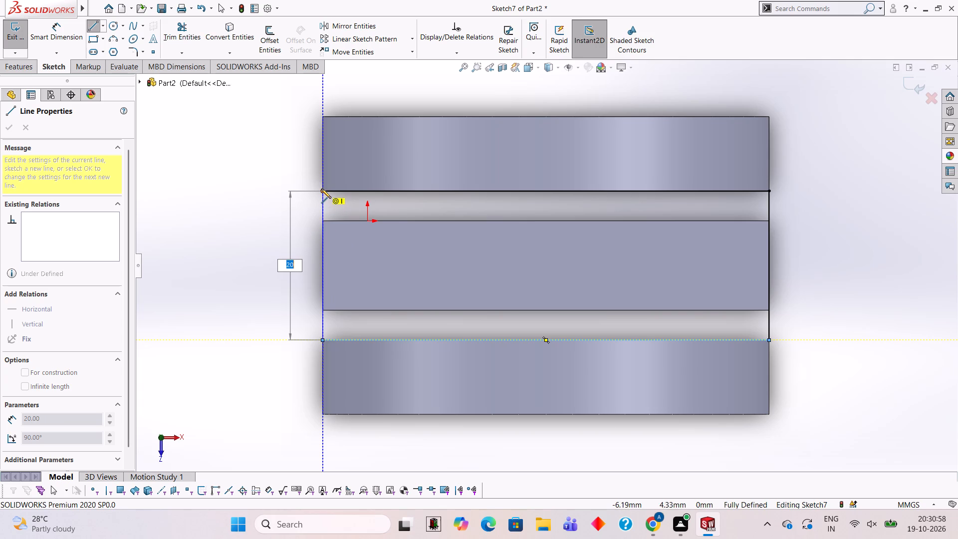
pyautogui.click(321, 189)
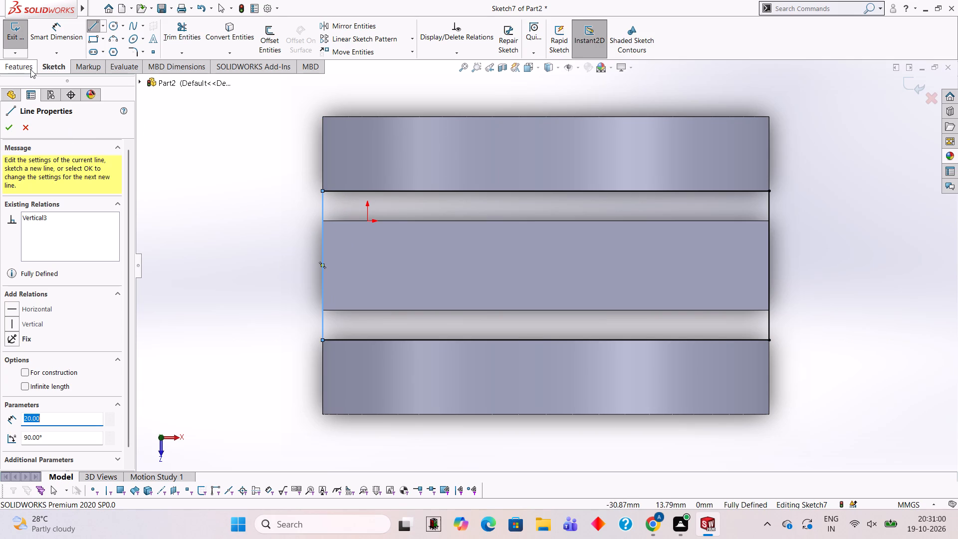
# Extrude the 60 by 20 mm outline as a blind boss 10 mm upward between the arms, merging the result with the plate and arms.
pyautogui.click(30, 69)
pyautogui.click(16, 35)
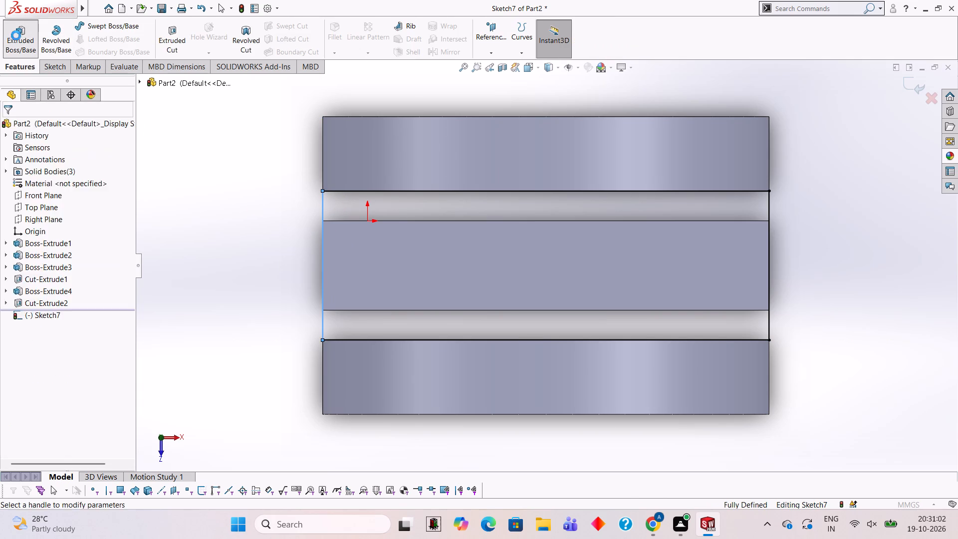
pyautogui.moveTo(291, 245); pyautogui.dragTo(335, 184, button='middle')
pyautogui.scroll(-1, 335, 184)
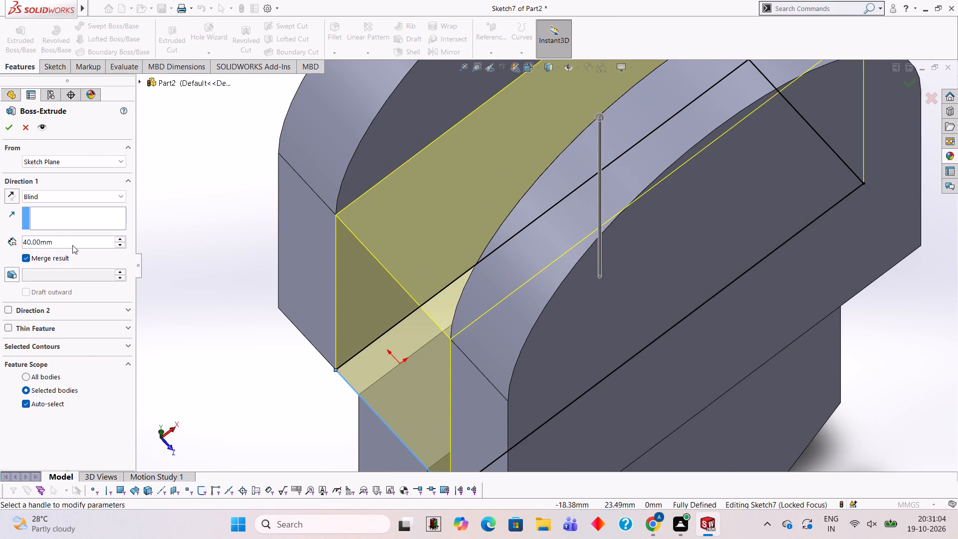
pyautogui.click(72, 242)
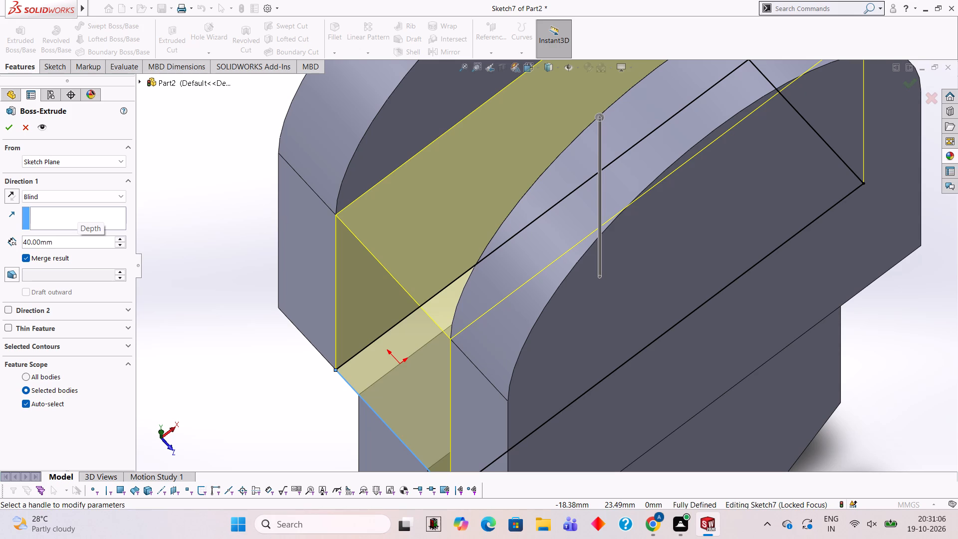
pyautogui.press('BackSpace')
pyautogui.press('BackSpace')
pyautogui.press('BackSpace')
pyautogui.press('BackSpace')
pyautogui.press('BackSpace')
pyautogui.press('BackSpace')
pyautogui.press('BackSpace')
pyautogui.write('10')
pyautogui.press('Return')
pyautogui.scroll(3, 373, 161)
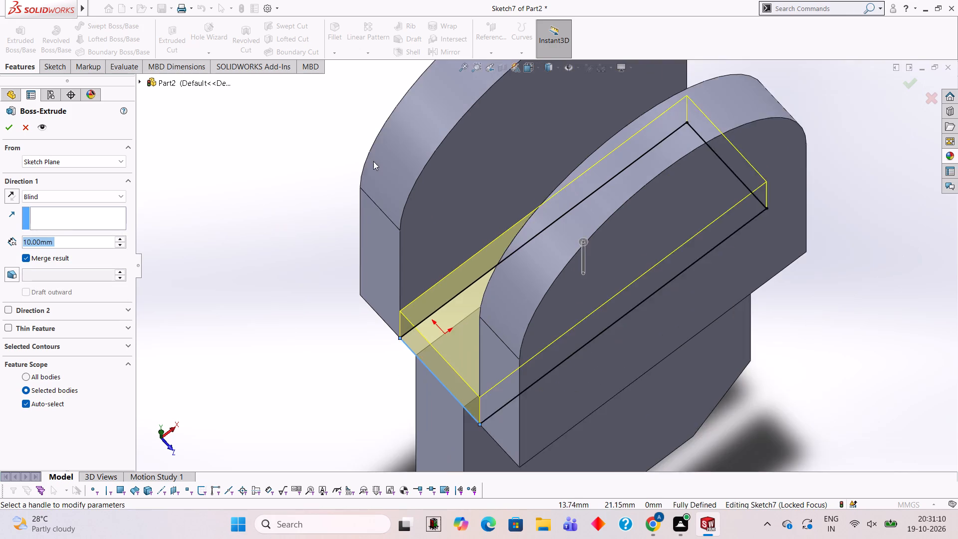
pyautogui.moveTo(374, 218); pyautogui.dragTo(392, 139, button='middle')
pyautogui.scroll(-1, 374, 219)
pyautogui.scroll(3, 610, 279)
pyautogui.moveTo(586, 283); pyautogui.dragTo(606, 211, button='middle')
pyautogui.scroll(-1, 606, 211)
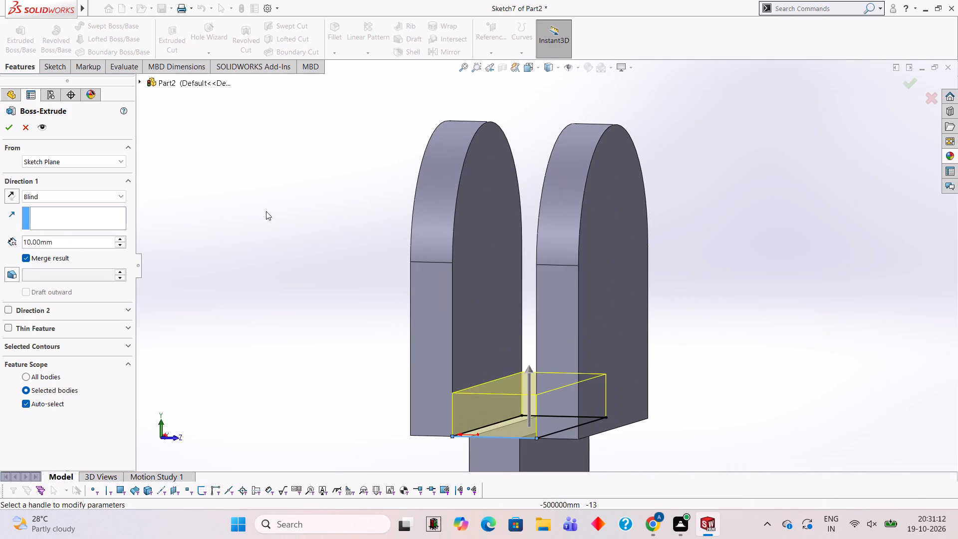
pyautogui.click(10, 124)
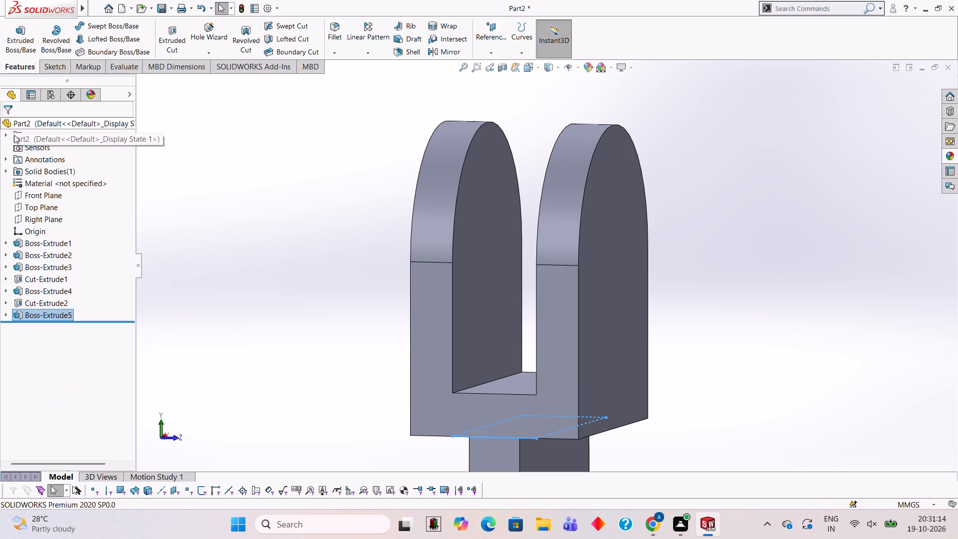
pyautogui.click(225, 217)
# Examine the joined fork from several angles, checking the two arms, the connecting bridge and the plate.
pyautogui.scroll(4, 479, 271)
pyautogui.moveTo(512, 252); pyautogui.dragTo(510, 252, button='middle')
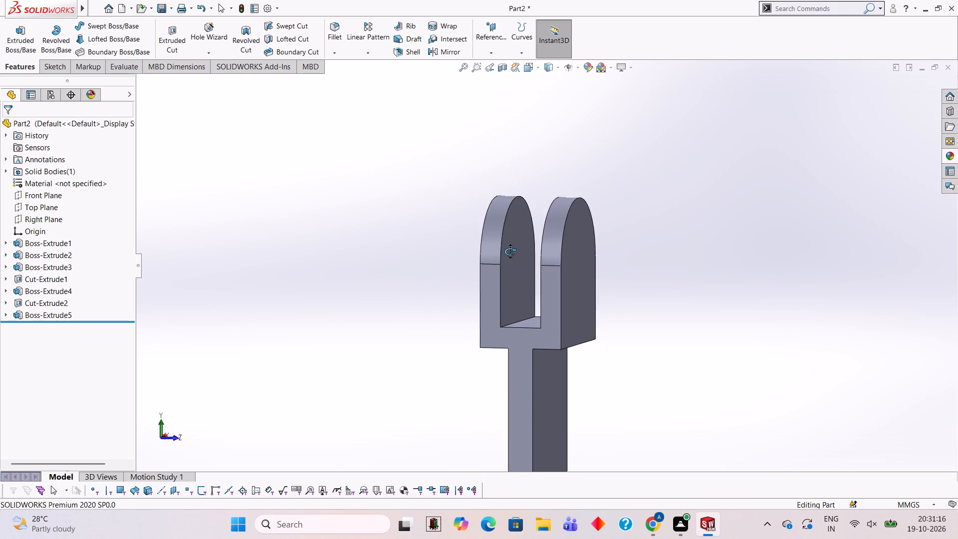
pyautogui.moveTo(510, 252); pyautogui.dragTo(513, 270, button='middle')
pyautogui.scroll(-1, 626, 294)
pyautogui.moveTo(626, 294); pyautogui.dragTo(596, 279, button='middle')
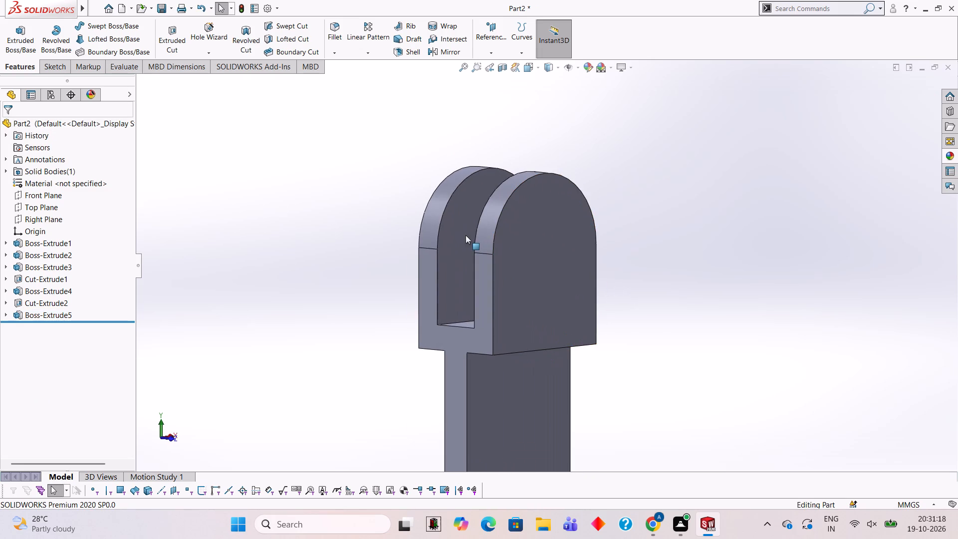
pyautogui.scroll(2, 469, 286)
pyautogui.scroll(1, 528, 294)
pyautogui.scroll(-1, 524, 382)
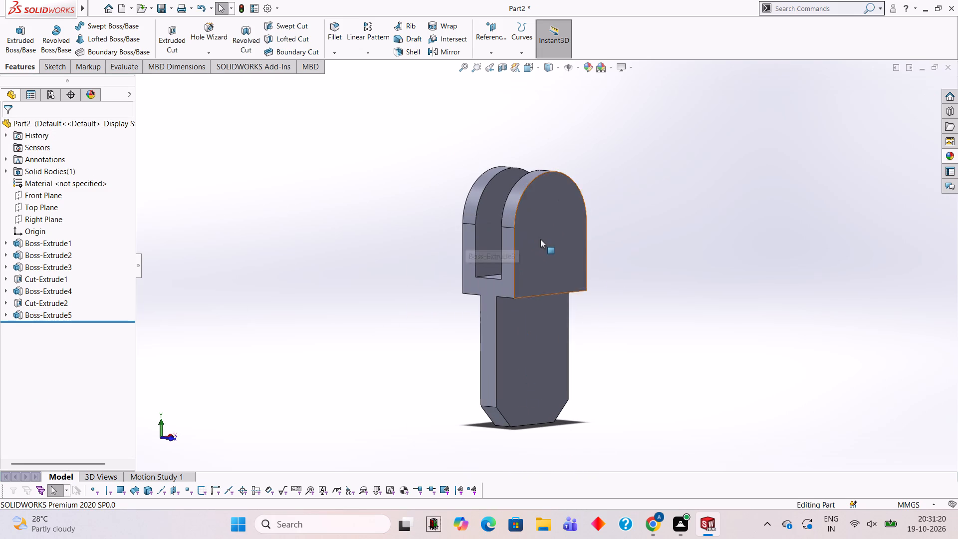
# On the front arm's outer face, sketch a 25 mm diameter circle centred on the rounded top's arc centre.
pyautogui.scroll(-2, 541, 239)
pyautogui.click(562, 201)
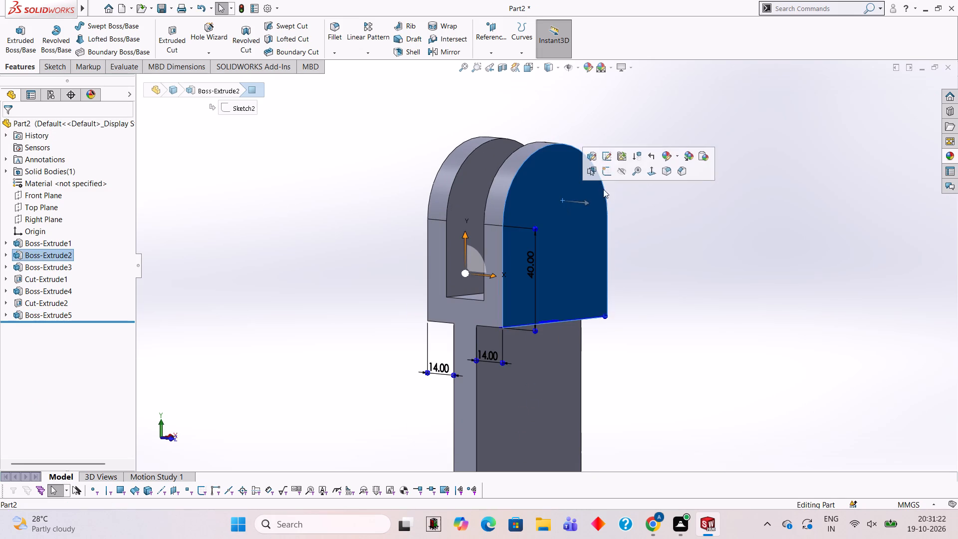
pyautogui.click(611, 171)
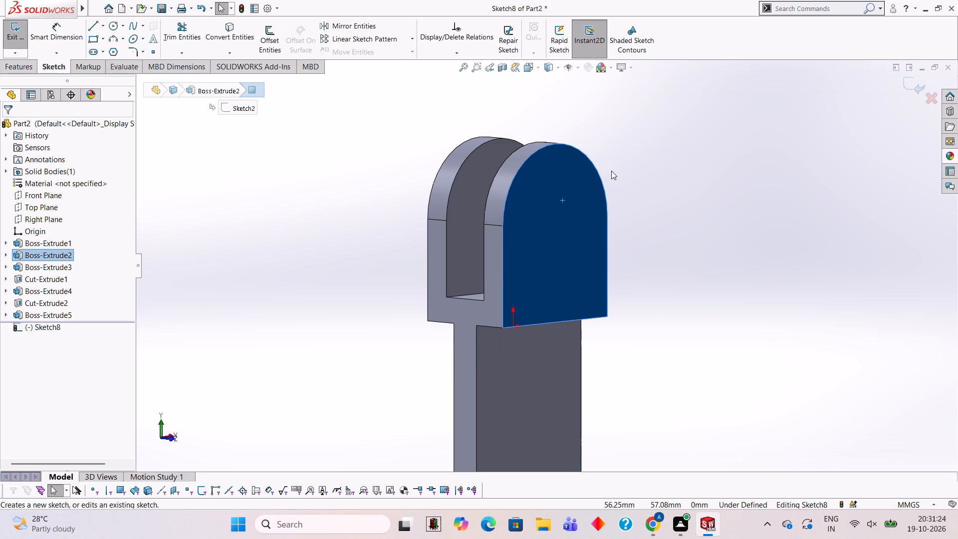
pyautogui.hotkey('ctrl', '8')
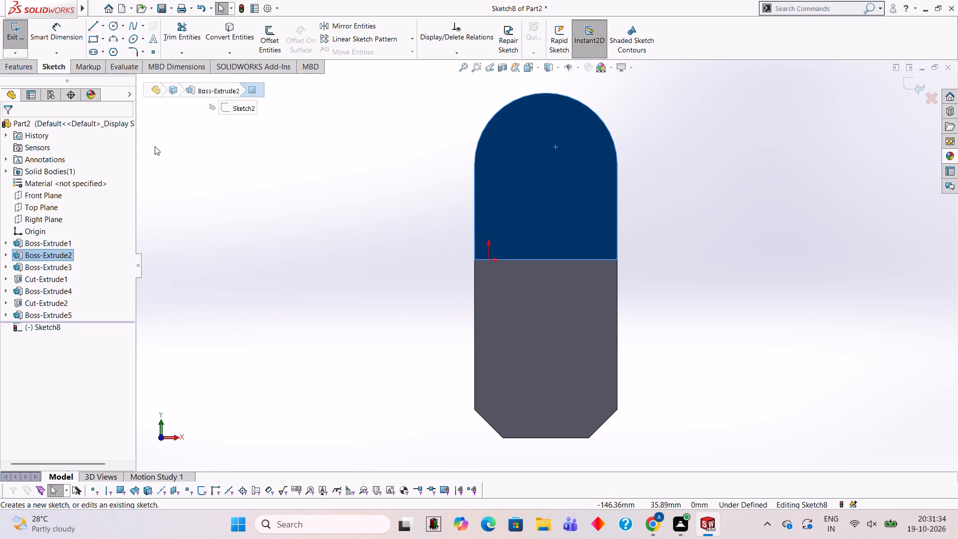
pyautogui.click(112, 31)
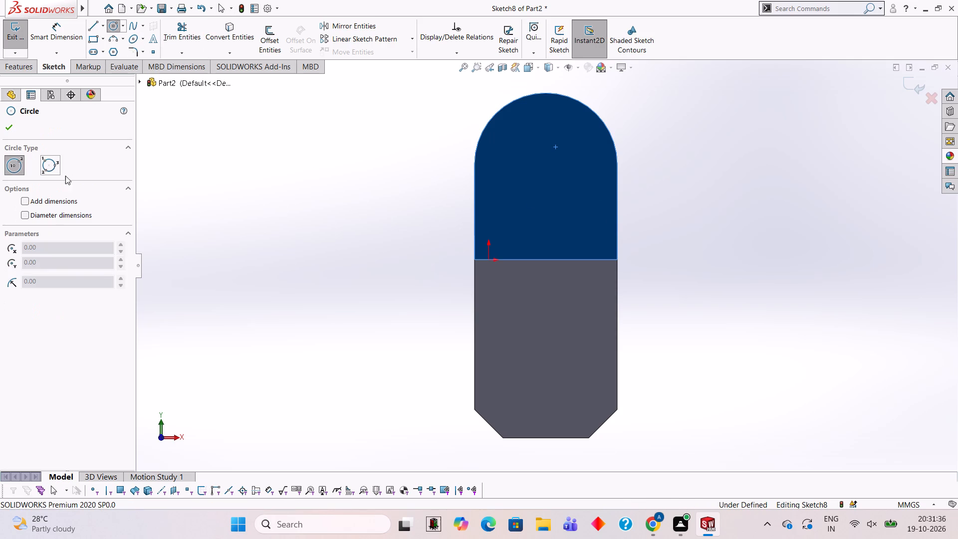
pyautogui.click(55, 203)
pyautogui.click(58, 216)
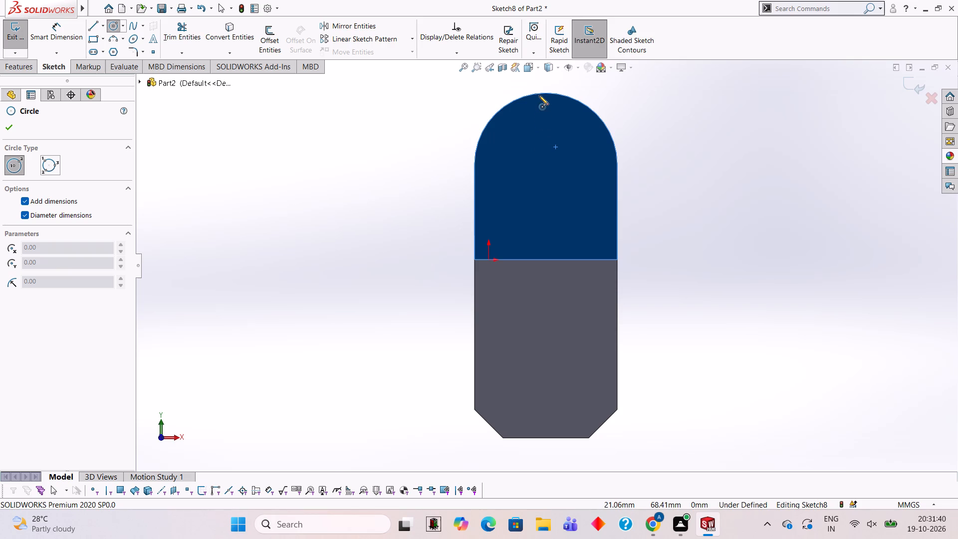
pyautogui.click(547, 165)
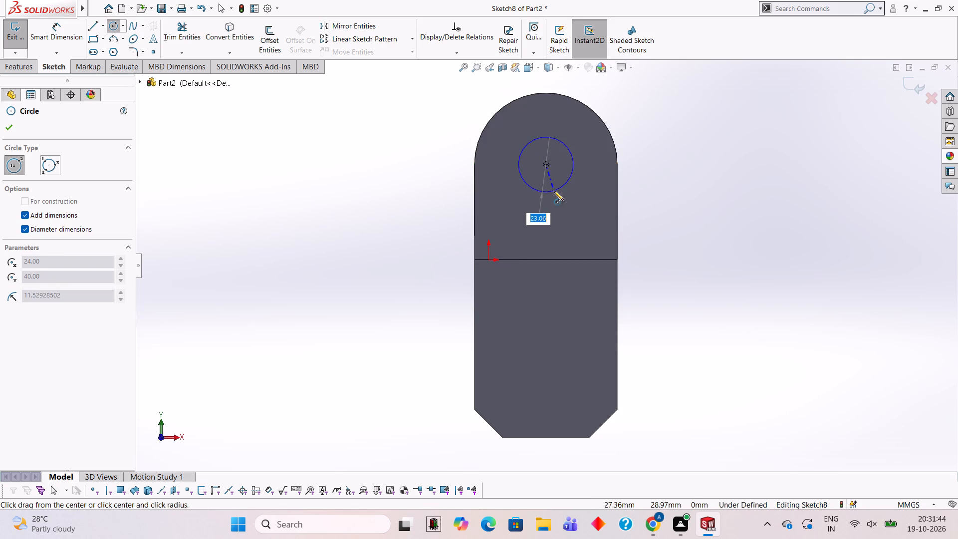
pyautogui.write('25')
pyautogui.press('Return')
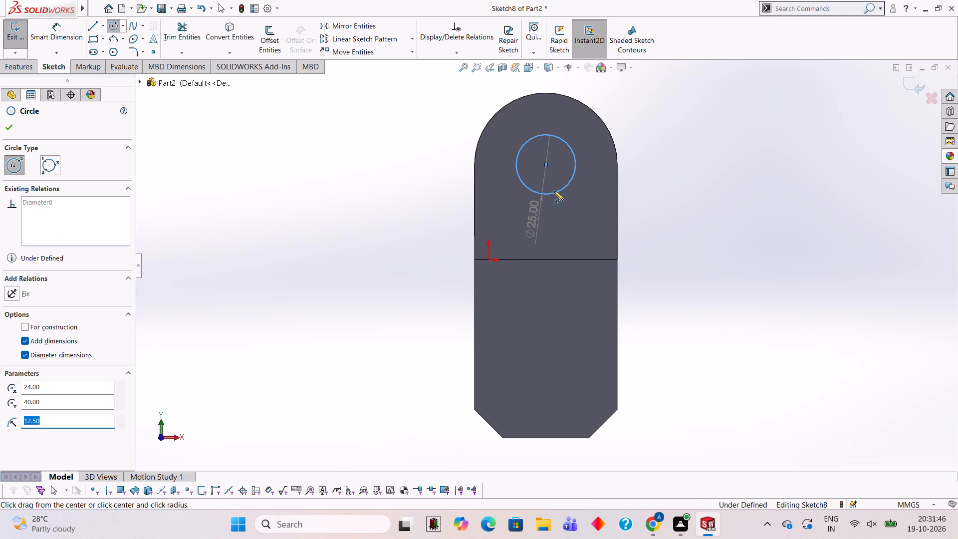
# Cut-extrude the 25 mm circle as a blind cut 40 mm deep through both arms.
pyautogui.moveTo(389, 160); pyautogui.dragTo(435, 183, button='middle')
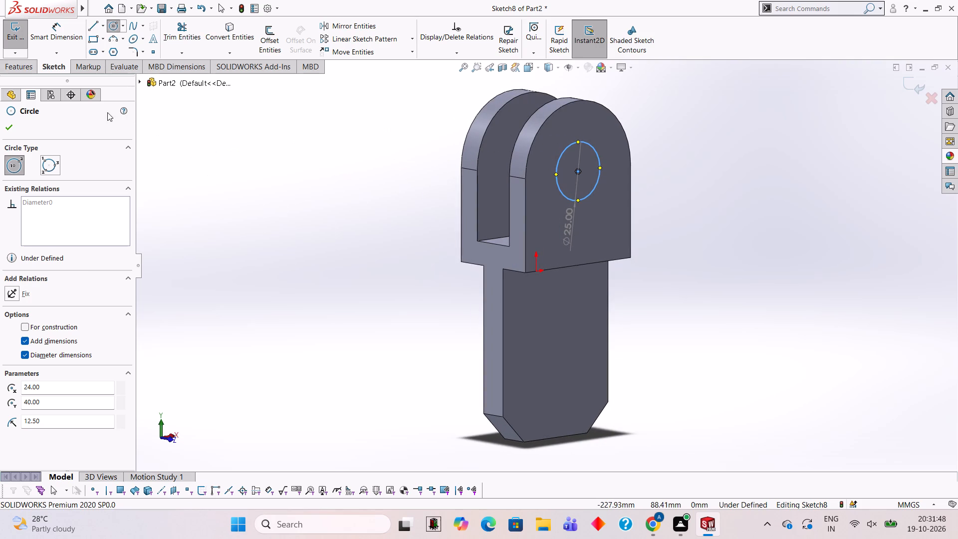
pyautogui.click(28, 70)
pyautogui.click(168, 39)
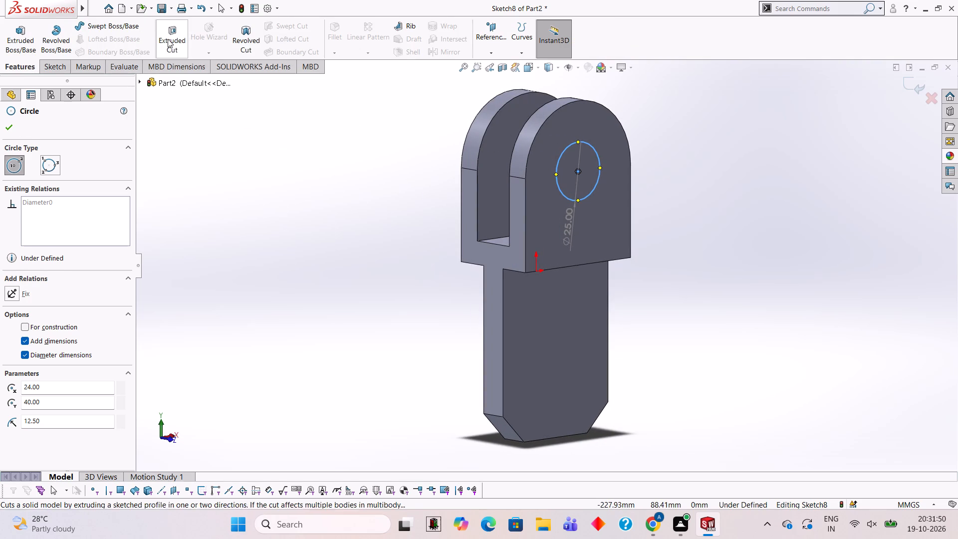
pyautogui.moveTo(391, 191); pyautogui.dragTo(433, 210, button='middle')
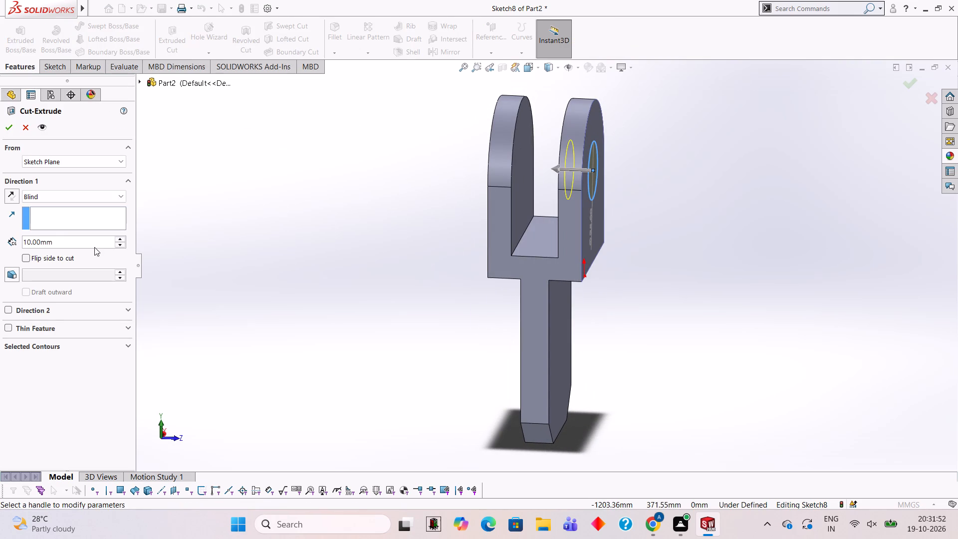
pyautogui.click(90, 242)
pyautogui.press('BackSpace')
pyautogui.press('BackSpace')
pyautogui.press('BackSpace')
pyautogui.press('BackSpace')
pyautogui.press('BackSpace')
pyautogui.press('BackSpace')
pyautogui.press('BackSpace')
pyautogui.press('BackSpace')
pyautogui.press('BackSpace')
pyautogui.press('BackSpace')
pyautogui.press('BackSpace')
pyautogui.press('BackSpace')
pyautogui.press('BackSpace')
pyautogui.press('BackSpace')
pyautogui.press('BackSpace')
pyautogui.press('BackSpace')
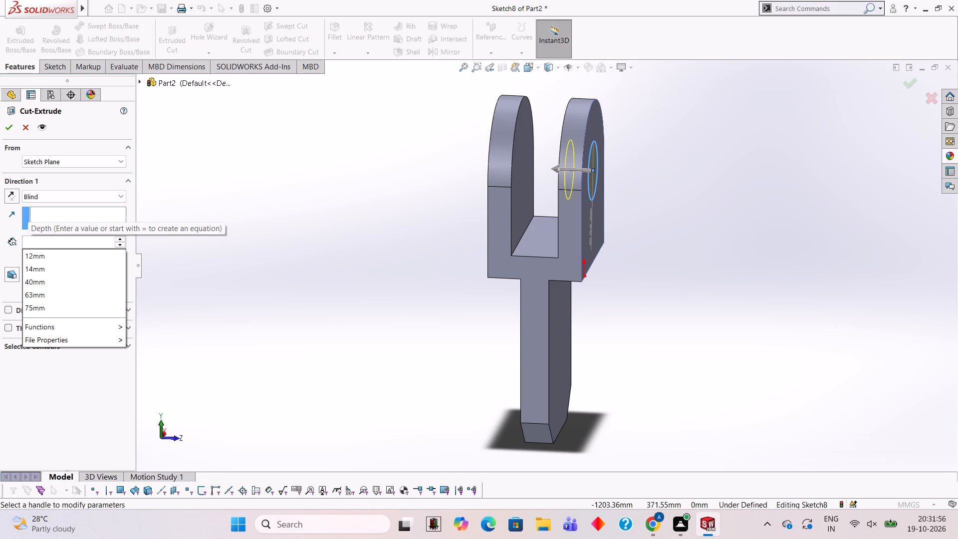
pyautogui.write('40')
pyautogui.press('Return')
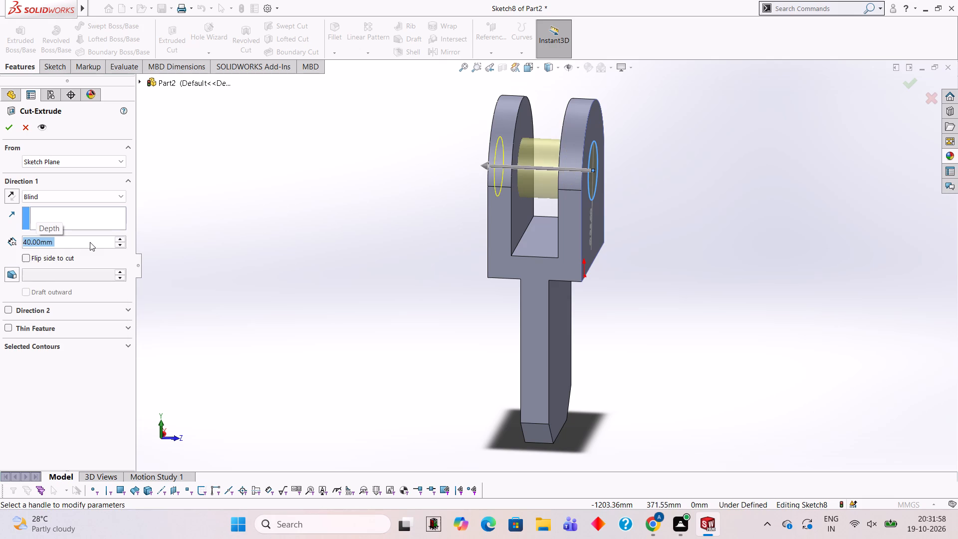
pyautogui.moveTo(301, 252); pyautogui.dragTo(337, 254, button='middle')
pyautogui.scroll(-1, 337, 254)
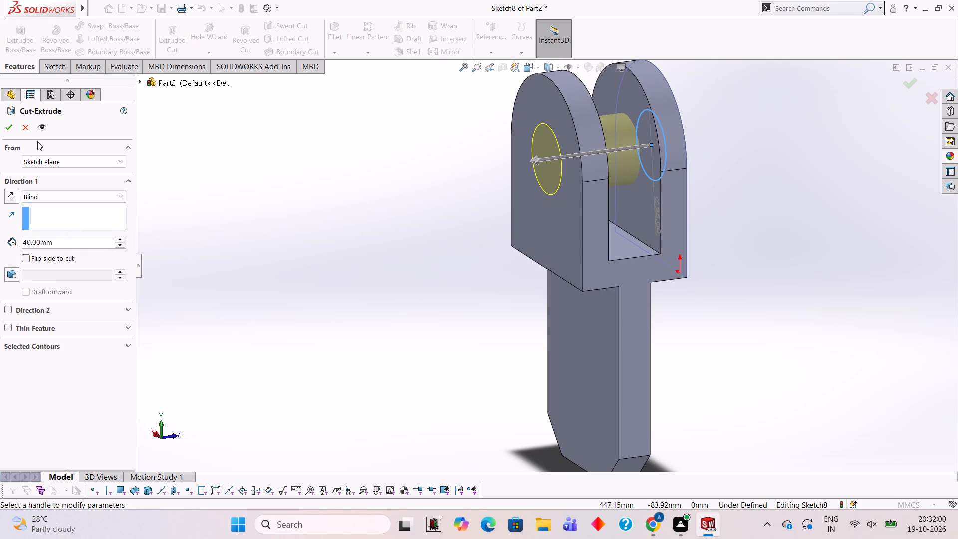
pyautogui.click(12, 129)
pyautogui.click(289, 167)
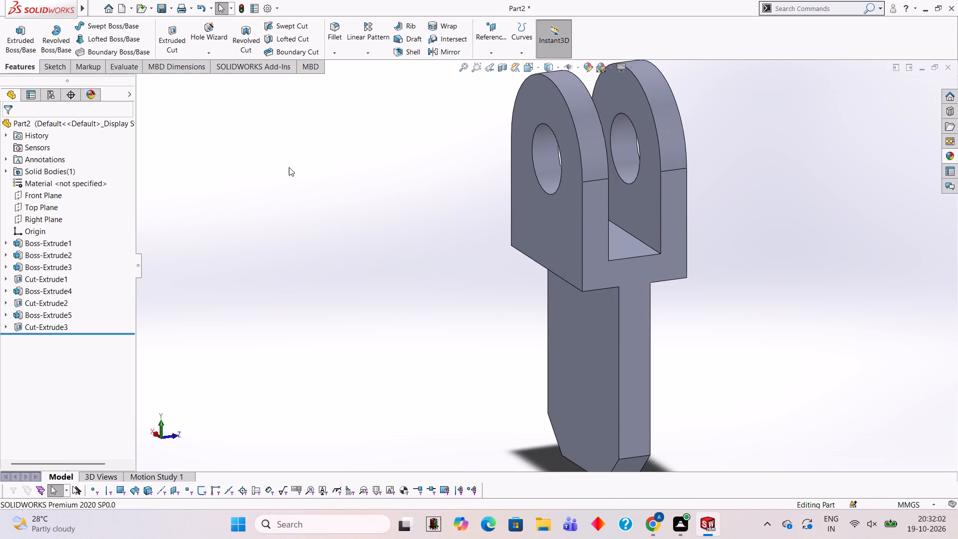
# Examine the fork from several angles, checking the holes through both arms and the plate below.
pyautogui.moveTo(338, 171); pyautogui.dragTo(283, 175, button='middle')
pyautogui.scroll(2, 332, 200)
pyautogui.moveTo(379, 215); pyautogui.dragTo(378, 225, button='middle')
pyautogui.scroll(-2, 637, 212)
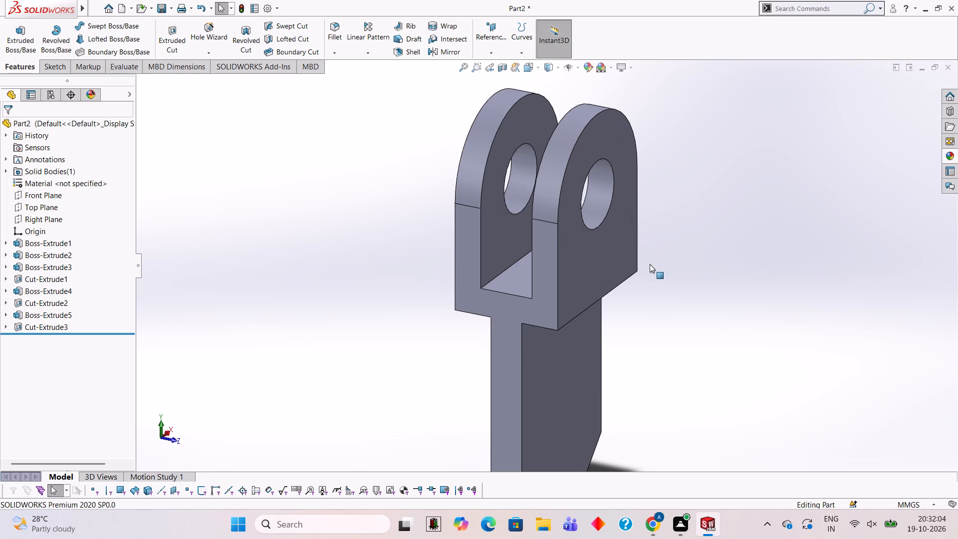
pyautogui.scroll(-1, 650, 266)
pyautogui.moveTo(618, 256); pyautogui.dragTo(588, 229, button='middle')
pyautogui.scroll(3, 573, 233)
pyautogui.scroll(-1, 575, 224)
pyautogui.moveTo(550, 232); pyautogui.dragTo(582, 247, button='middle')
pyautogui.scroll(1, 549, 267)
pyautogui.scroll(-1, 549, 267)
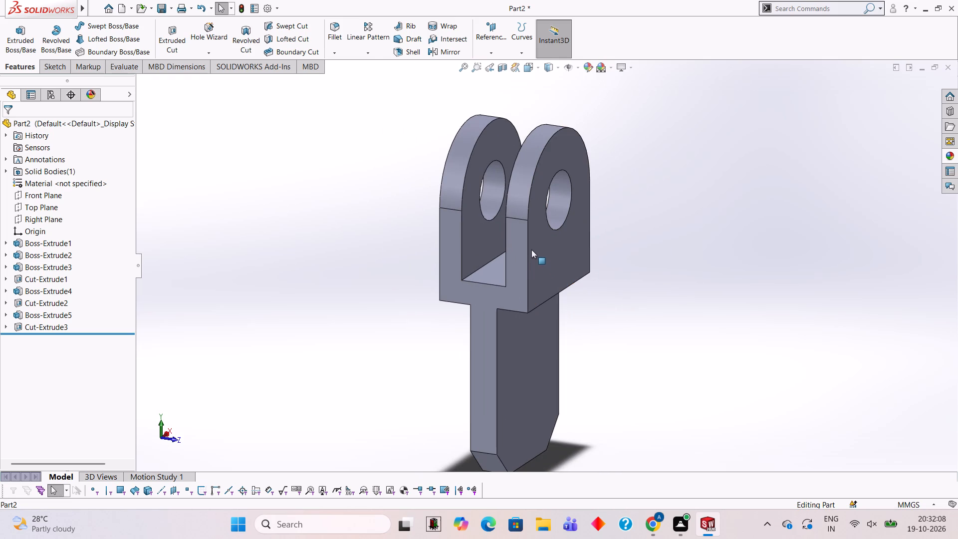
pyautogui.scroll(-2, 508, 281)
pyautogui.moveTo(550, 279); pyautogui.dragTo(520, 254, button='middle')
pyautogui.scroll(5, 525, 249)
pyautogui.moveTo(572, 253); pyautogui.dragTo(608, 266, button='middle')
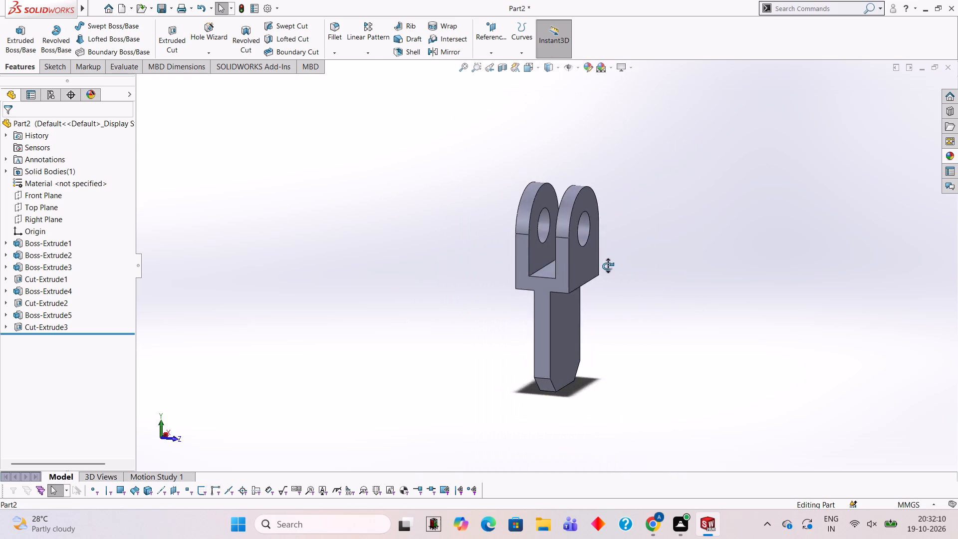
pyautogui.moveTo(608, 266); pyautogui.dragTo(599, 258, button='middle')
pyautogui.scroll(-2, 561, 275)
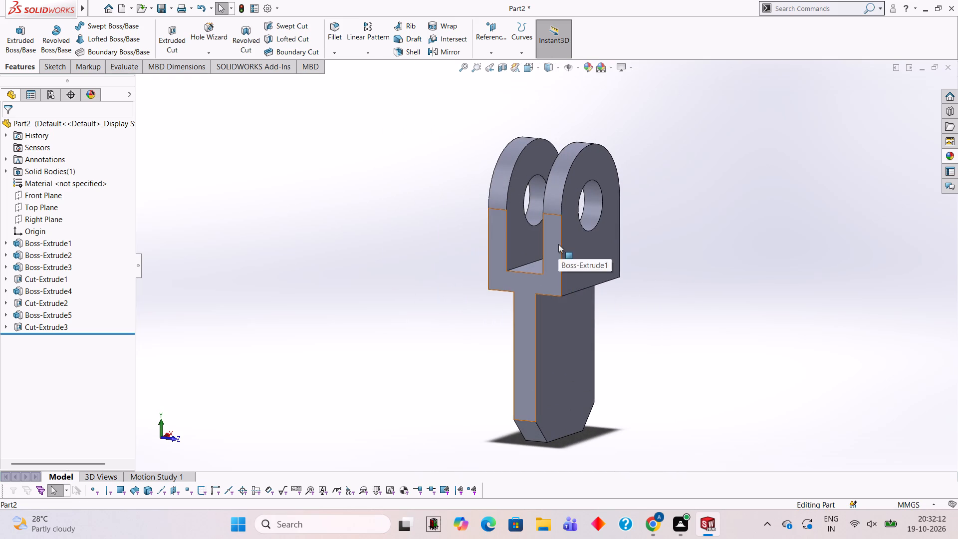
pyautogui.scroll(-2, 599, 223)
pyautogui.scroll(3, 609, 286)
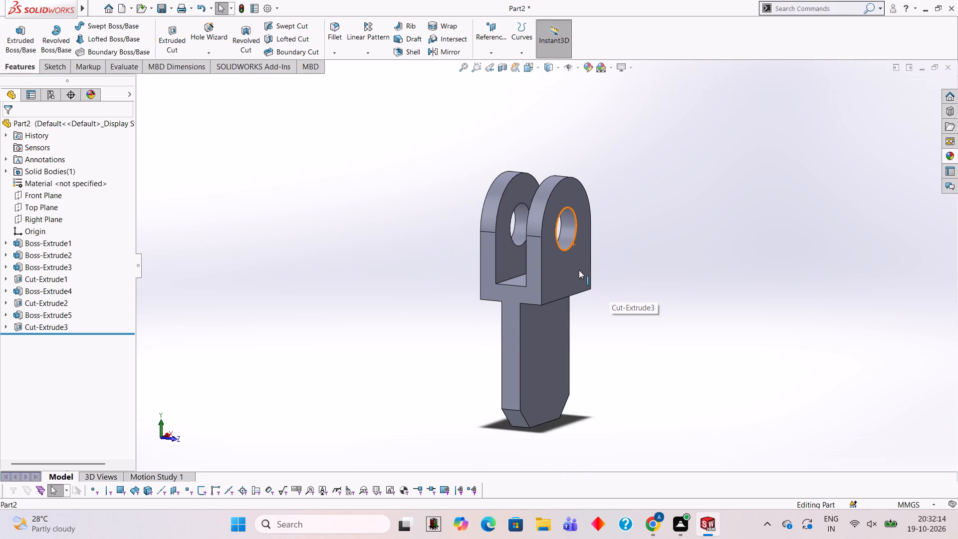
# Start a sketch on the plate's front face below the arms, viewed face-on.
pyautogui.scroll(-1, 577, 271)
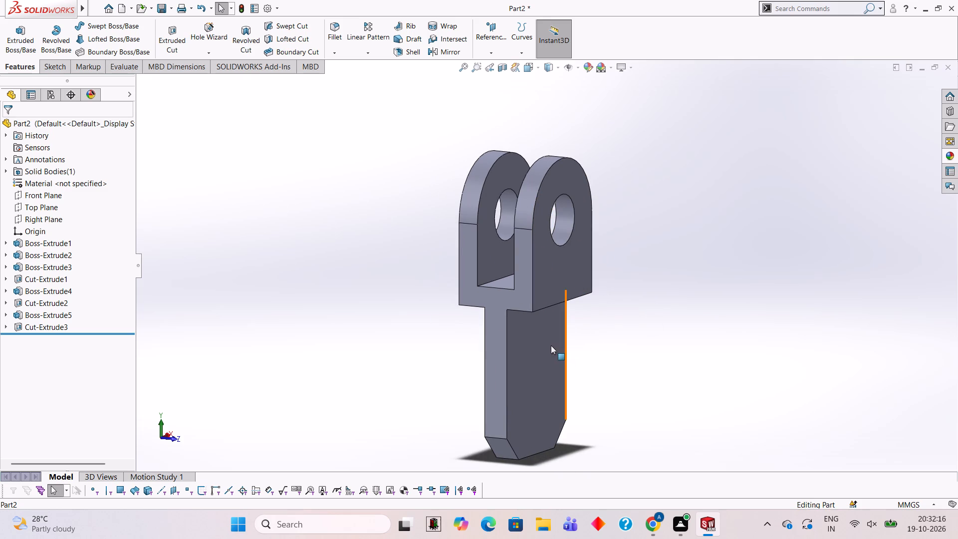
pyautogui.click(550, 345)
pyautogui.click(593, 320)
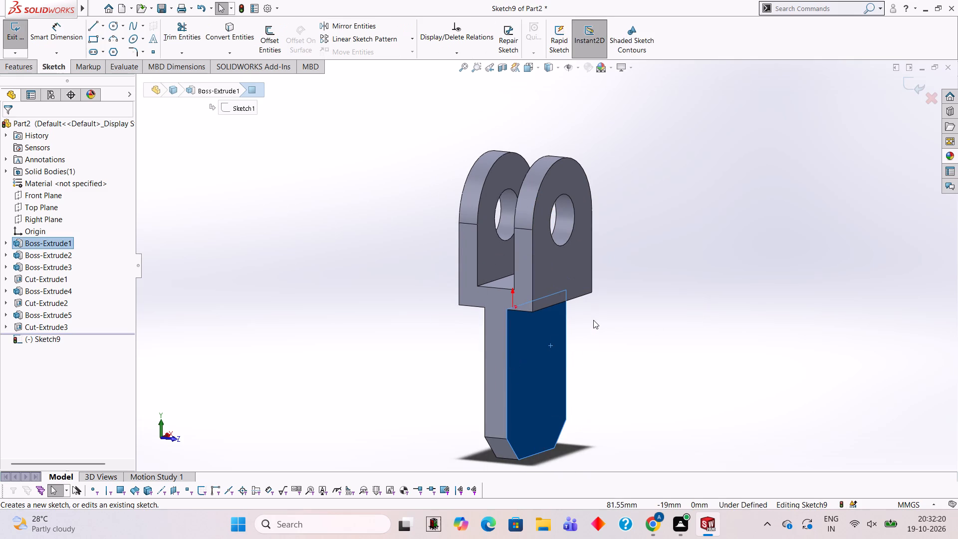
pyautogui.hotkey('ctrl', '8')
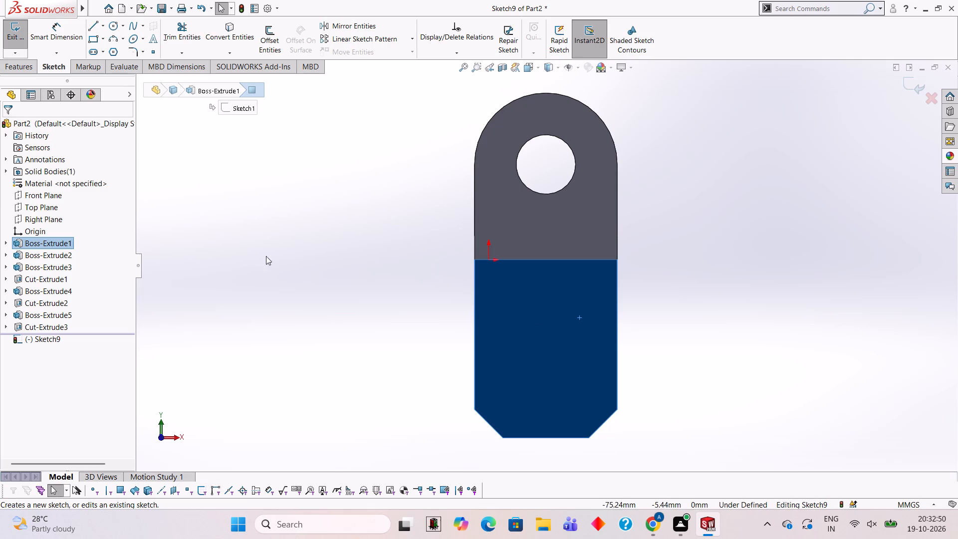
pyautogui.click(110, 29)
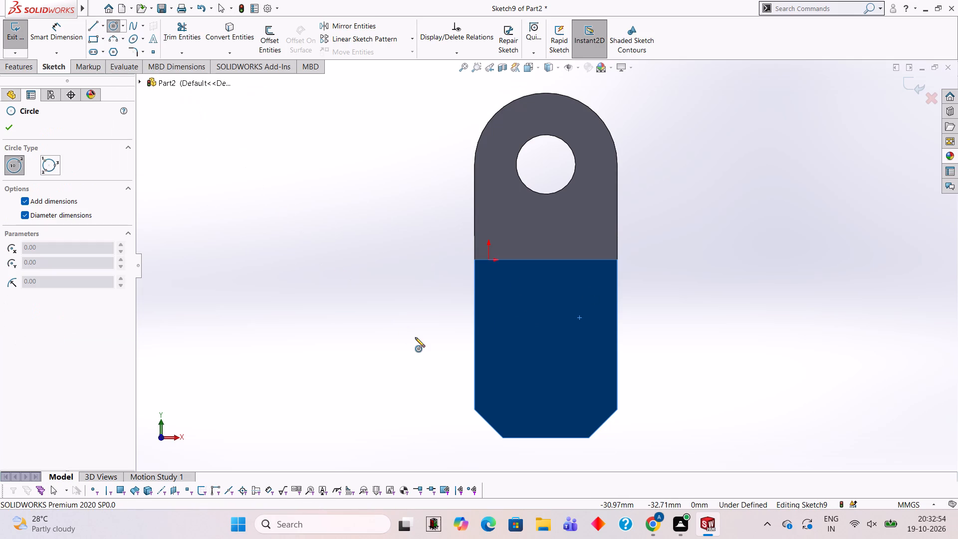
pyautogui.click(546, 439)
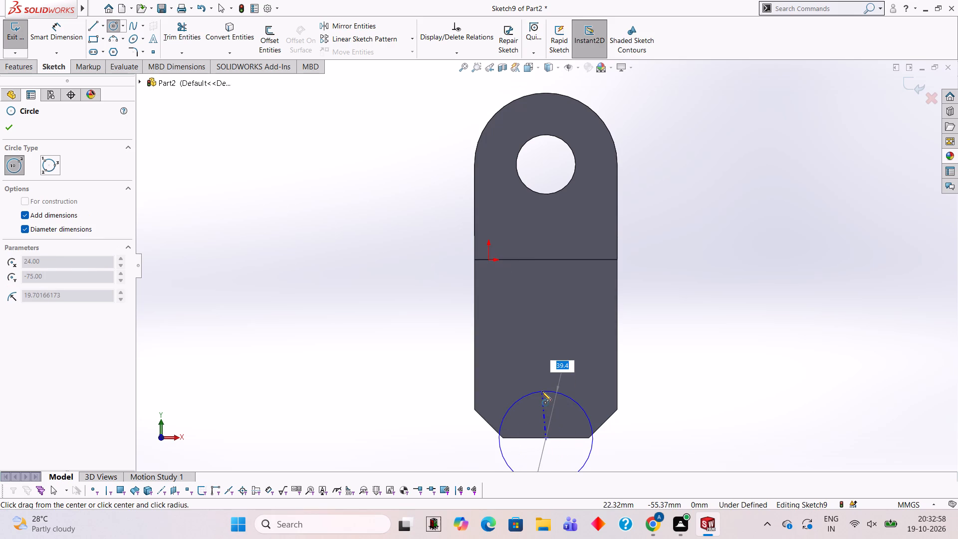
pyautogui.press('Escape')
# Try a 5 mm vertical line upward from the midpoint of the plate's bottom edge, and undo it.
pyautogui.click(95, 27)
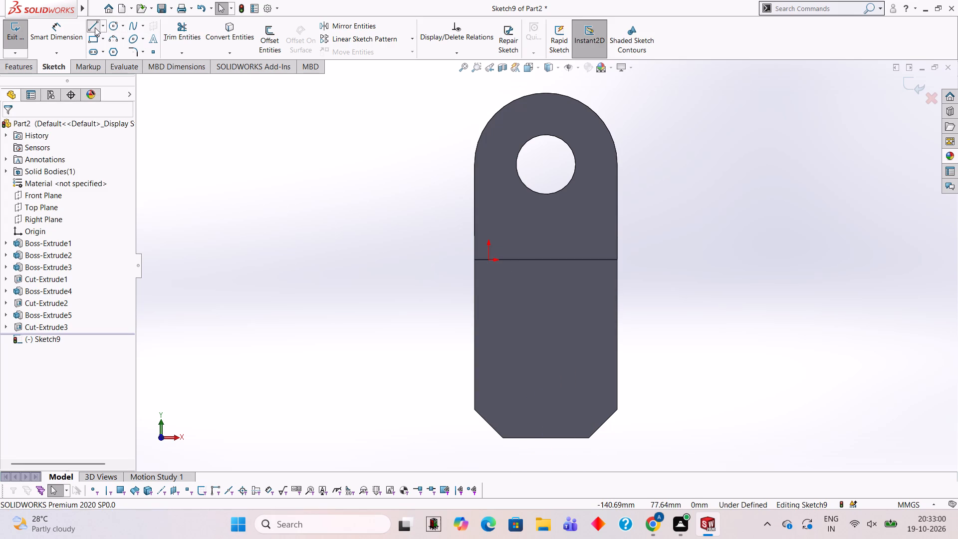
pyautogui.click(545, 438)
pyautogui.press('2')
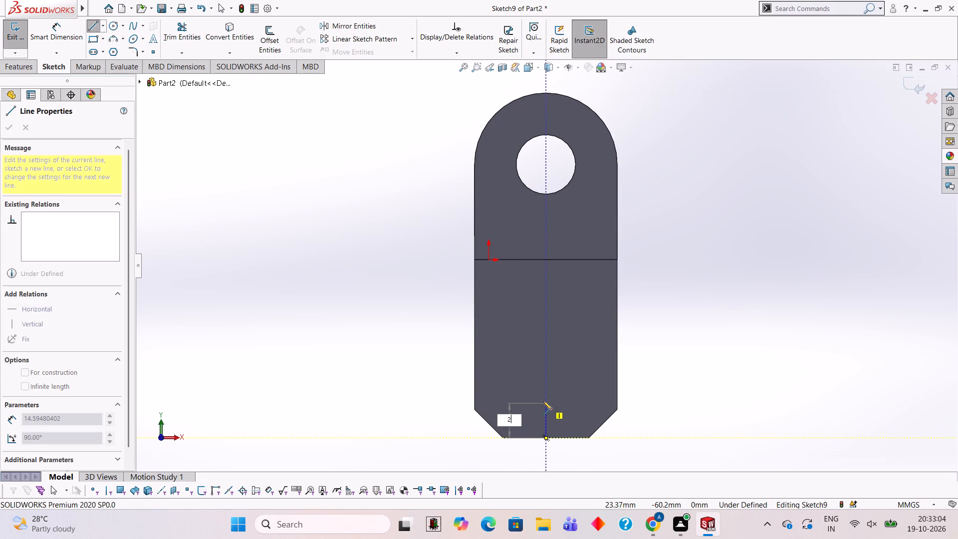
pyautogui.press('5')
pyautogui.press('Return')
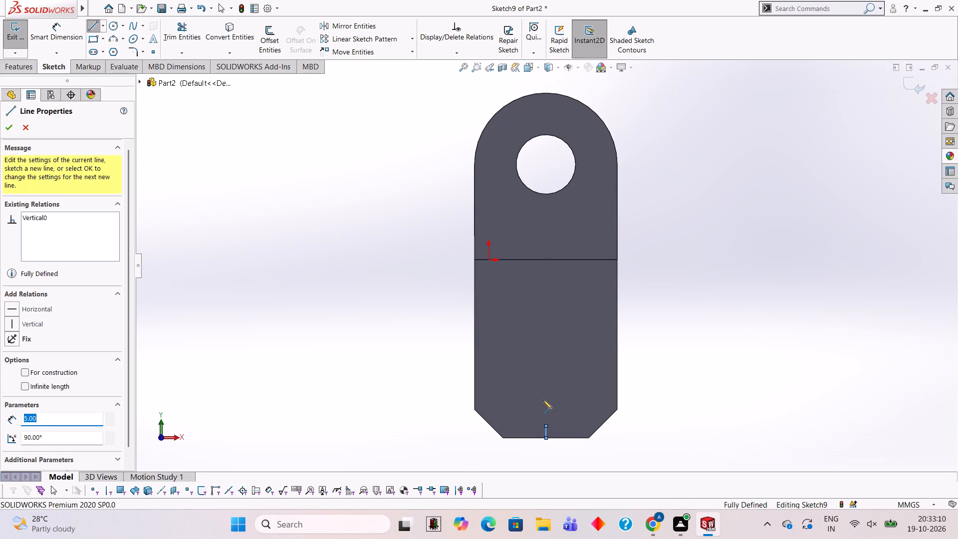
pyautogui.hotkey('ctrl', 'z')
# Draw a 25 mm vertical line upward from the midpoint of the plate's bottom edge.
pyautogui.click(87, 26)
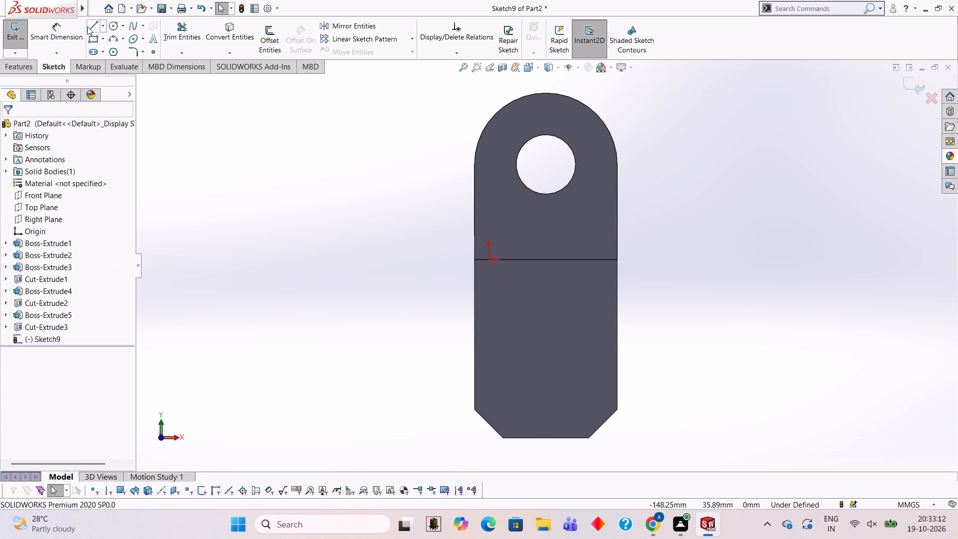
pyautogui.click(545, 437)
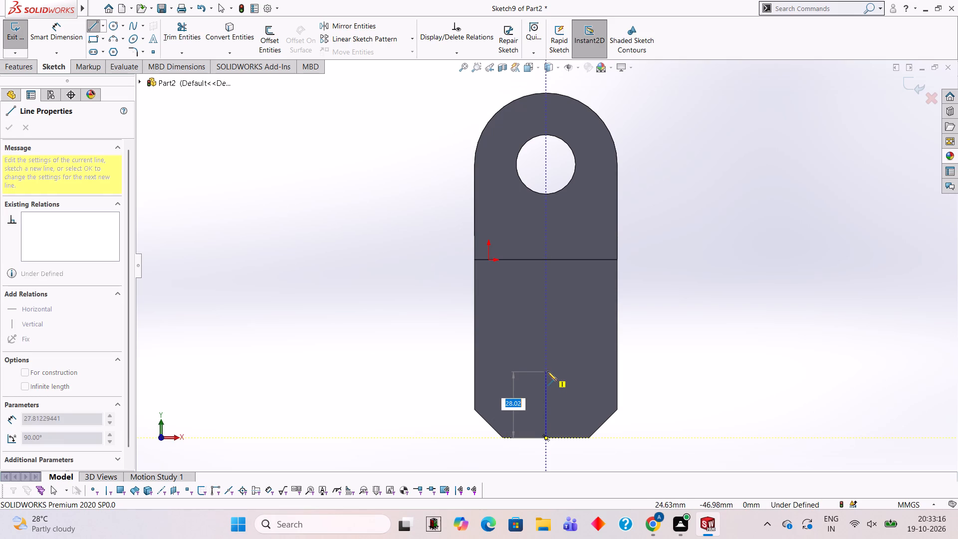
pyautogui.write('25')
pyautogui.press('Return')
# Sketch two concentric circles of 35 mm and 20 mm diameter centred on the vertical line's upper end.
pyautogui.click(110, 24)
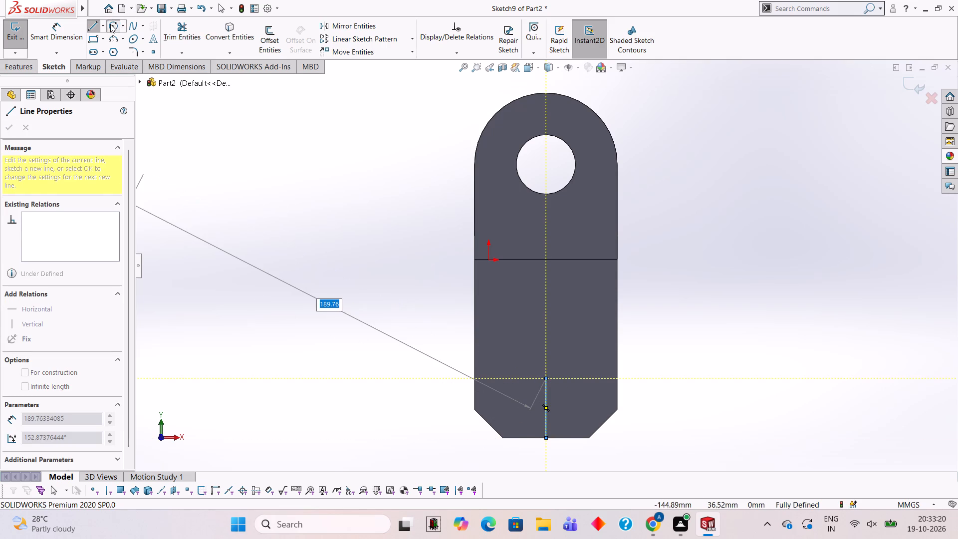
pyautogui.click(546, 378)
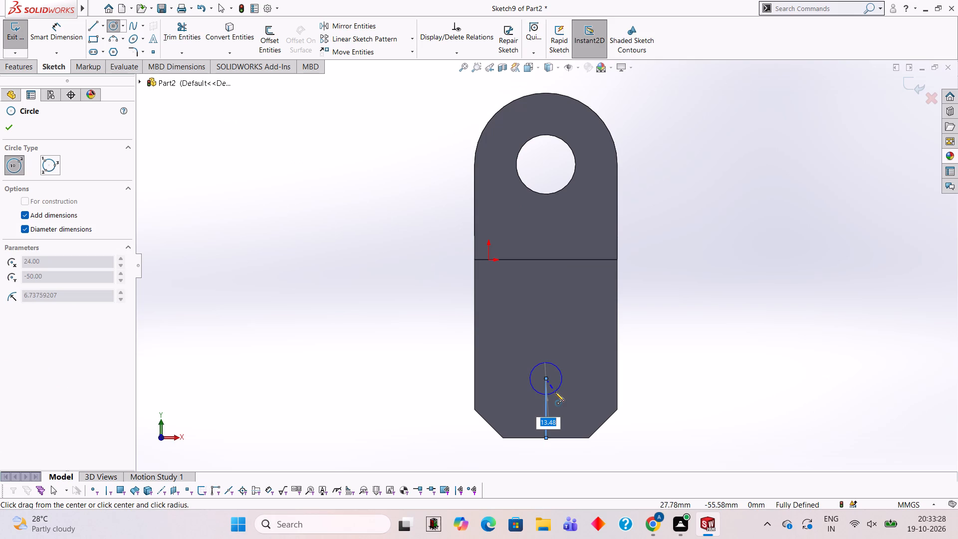
pyautogui.write('35')
pyautogui.press('Return')
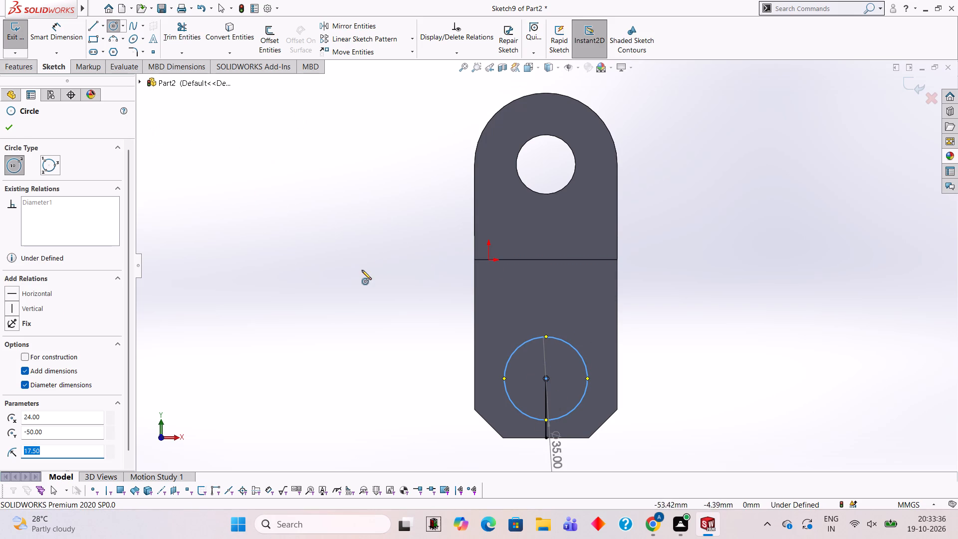
pyautogui.click(546, 378)
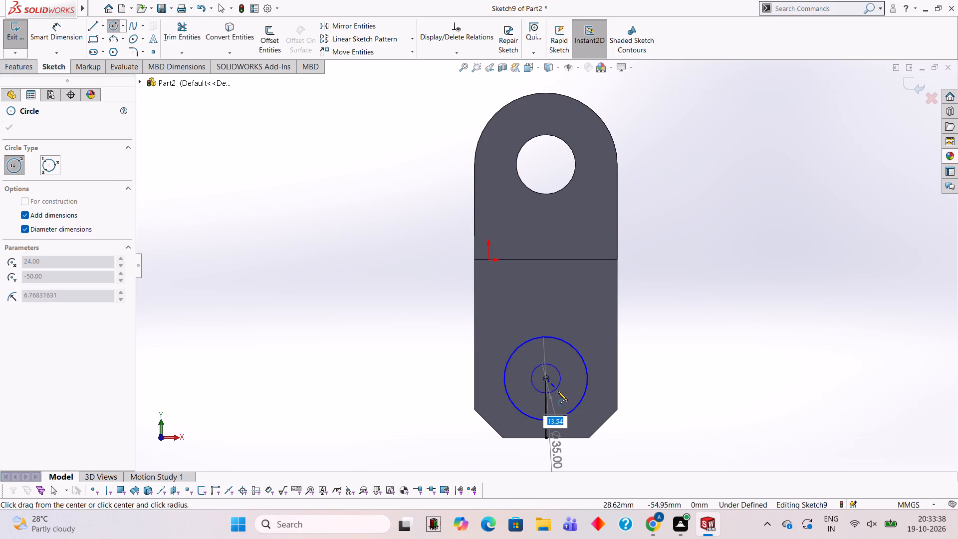
pyautogui.write('20')
pyautogui.press('Return')
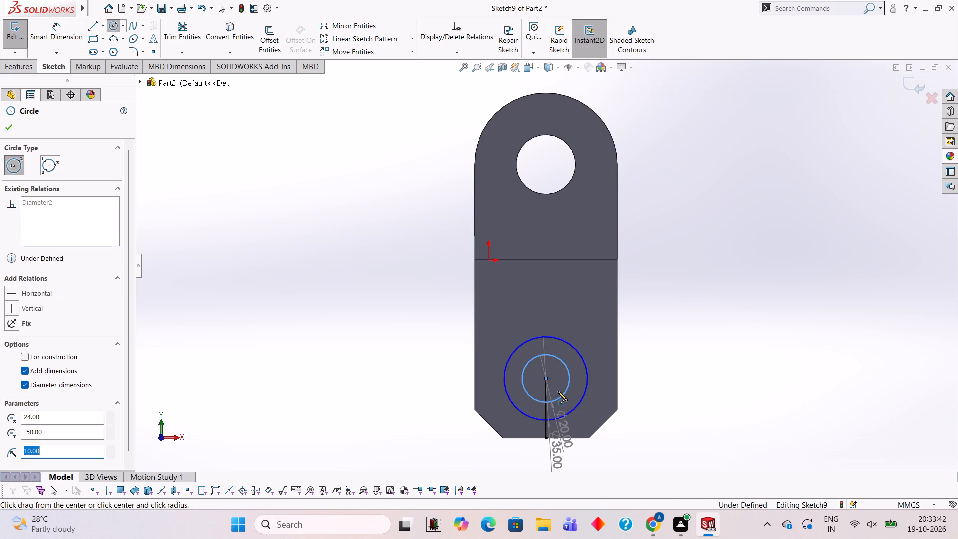
# Undo the 20 mm circle and trim away the vertical line, keeping only the 35 mm circle in the sketch.
pyautogui.hotkey('ctrl', 'z')
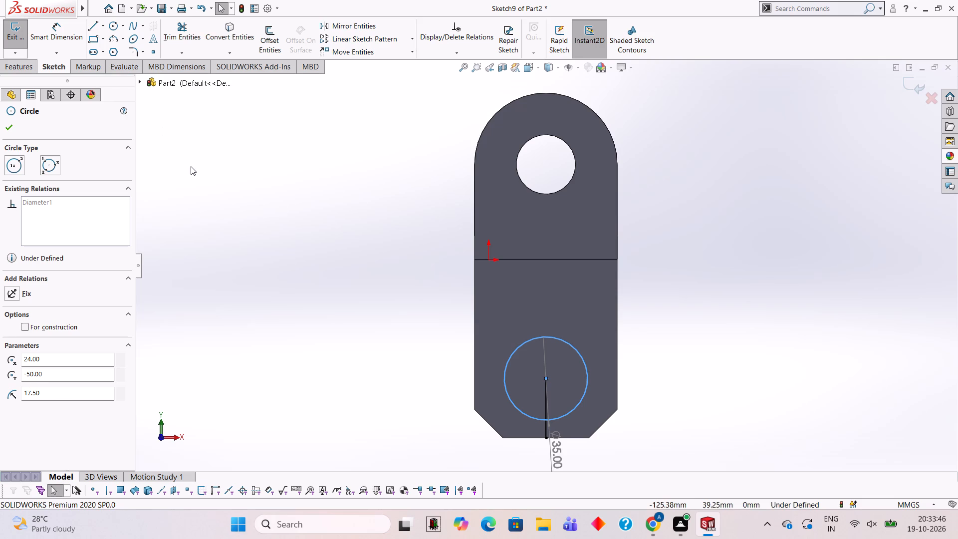
pyautogui.click(176, 31)
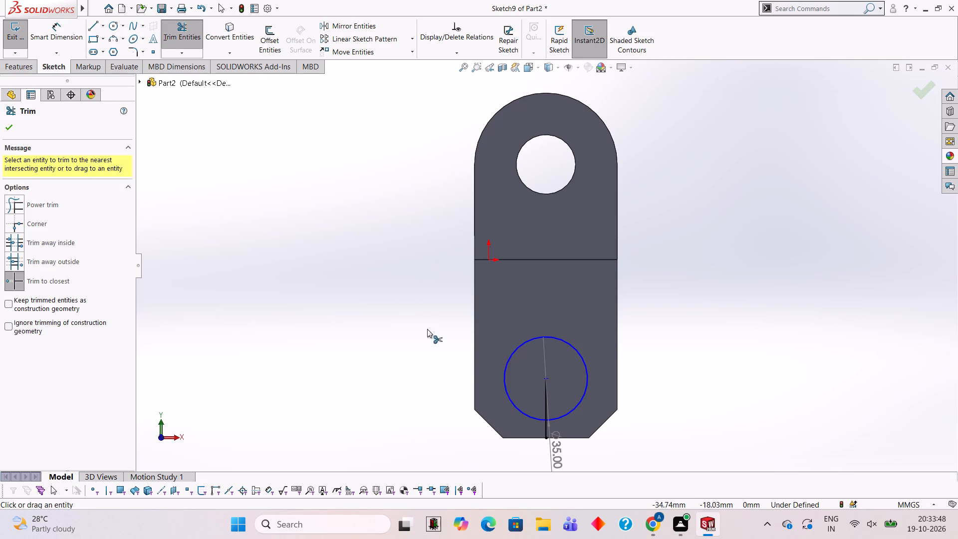
pyautogui.click(545, 401)
pyautogui.click(547, 432)
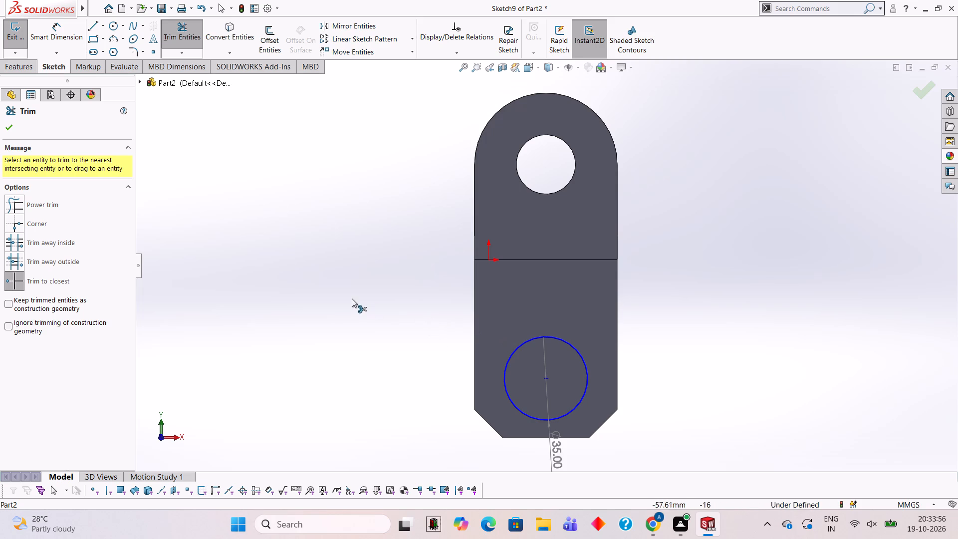
# Cut-extrude the 35 mm circle 6 mm deep into the plate's front face.
pyautogui.moveTo(352, 298); pyautogui.dragTo(392, 315, button='middle')
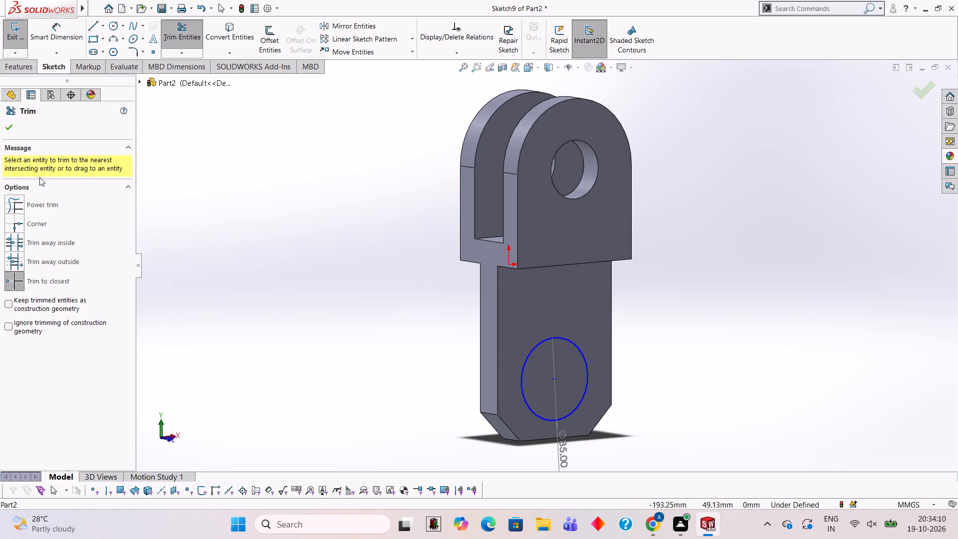
pyautogui.click(29, 69)
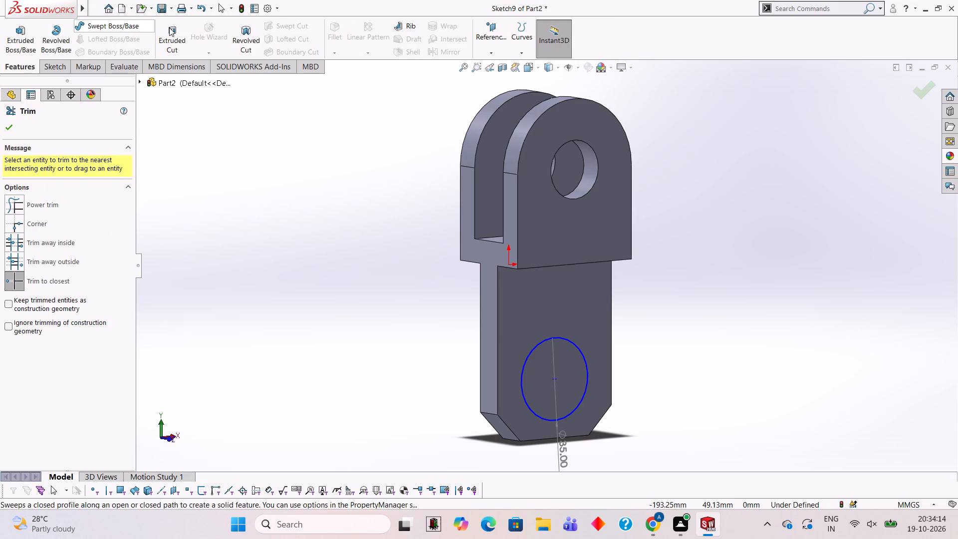
pyautogui.click(169, 27)
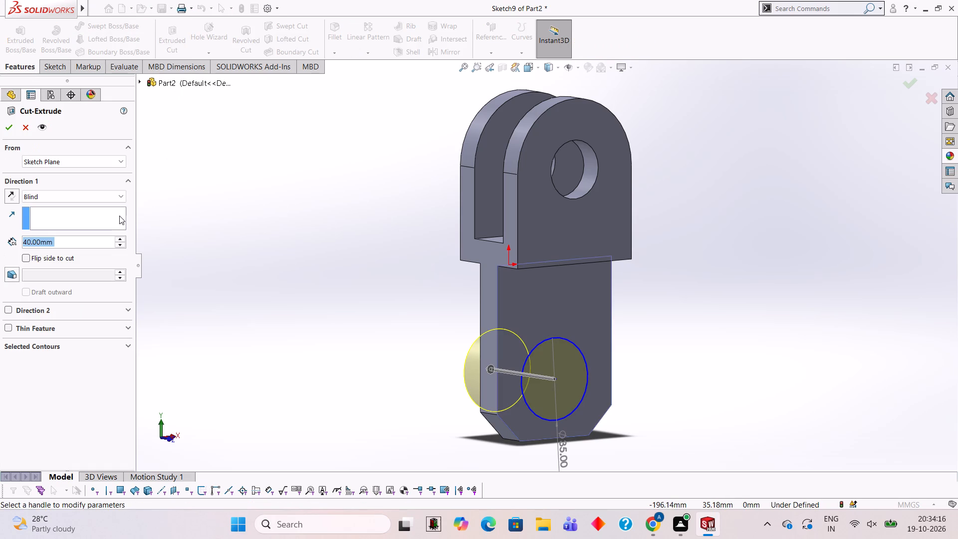
pyautogui.press('6')
pyautogui.press('Return')
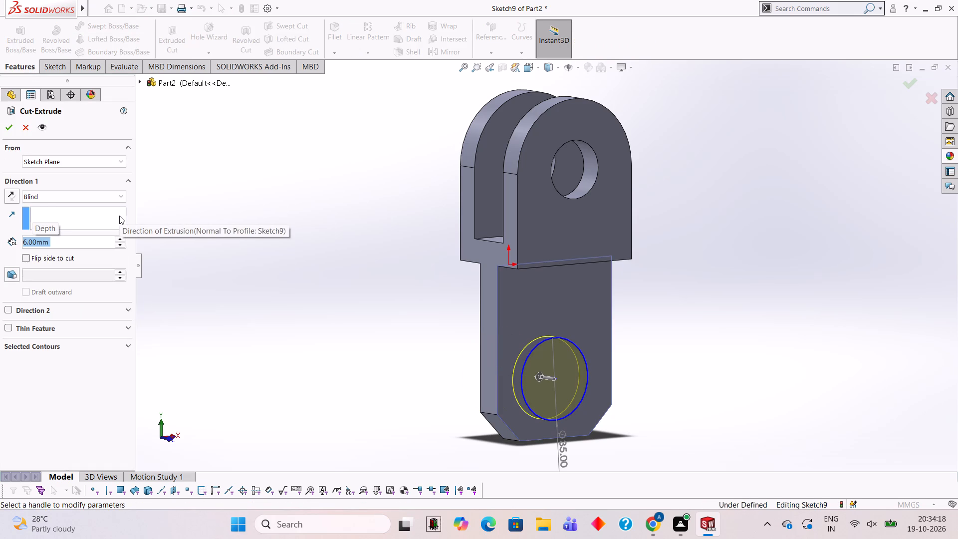
pyautogui.click(16, 126)
pyautogui.click(235, 242)
# Sketch a 20 mm diameter circle on the floor of the round recess, concentric with the recess edge.
pyautogui.moveTo(356, 269); pyautogui.dragTo(336, 270, button='middle')
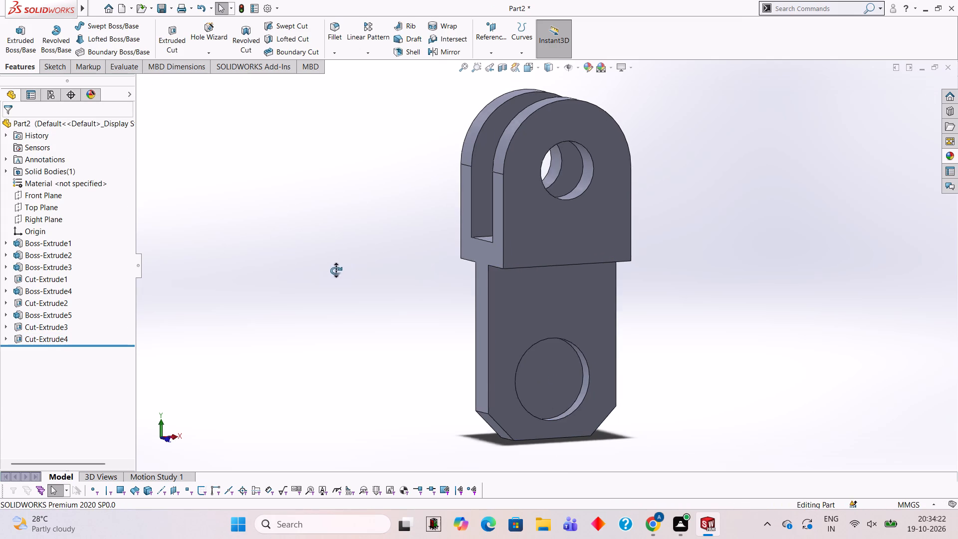
pyautogui.moveTo(336, 270); pyautogui.dragTo(332, 271, button='middle')
pyautogui.click(546, 374)
pyautogui.click(592, 347)
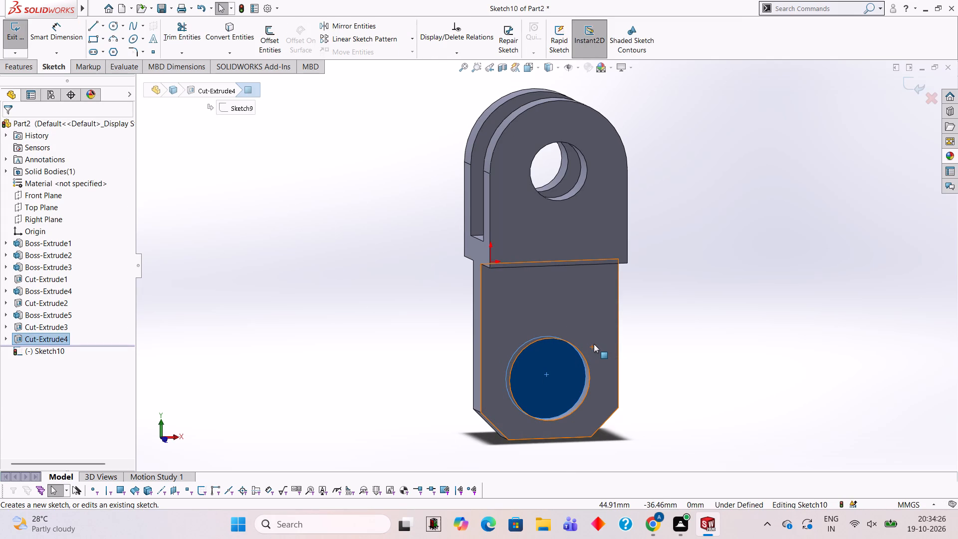
pyautogui.hotkey('ctrl', '8')
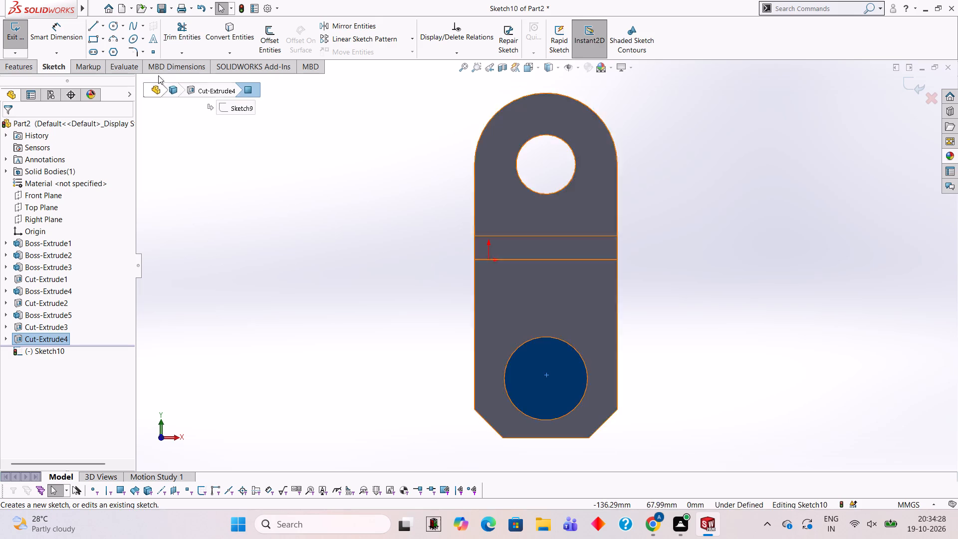
pyautogui.click(114, 26)
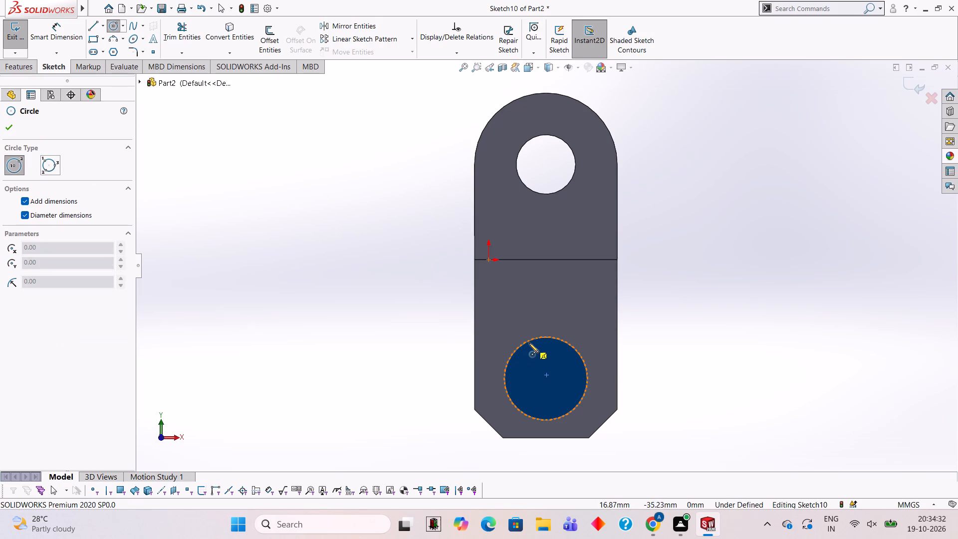
pyautogui.click(546, 379)
pyautogui.write('20')
pyautogui.press('Return')
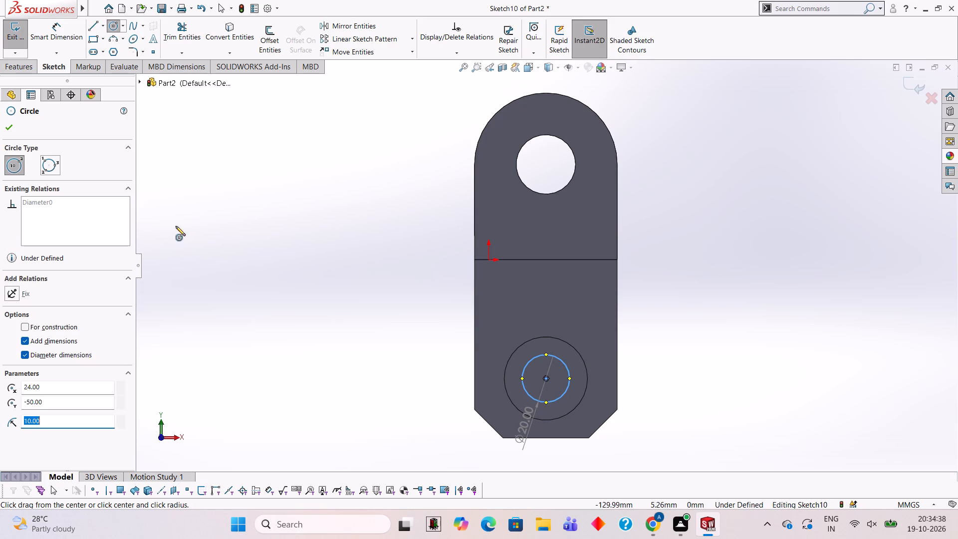
pyautogui.click(6, 129)
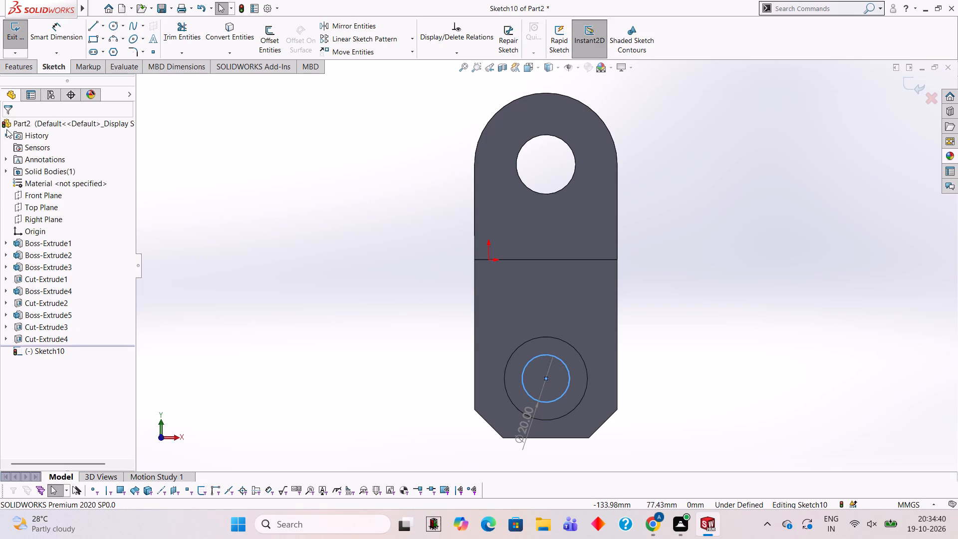
# Cut-extrude the 20 mm circle by a blind depth of 6 mm through the rest of the plate.
pyautogui.click(20, 64)
pyautogui.click(173, 37)
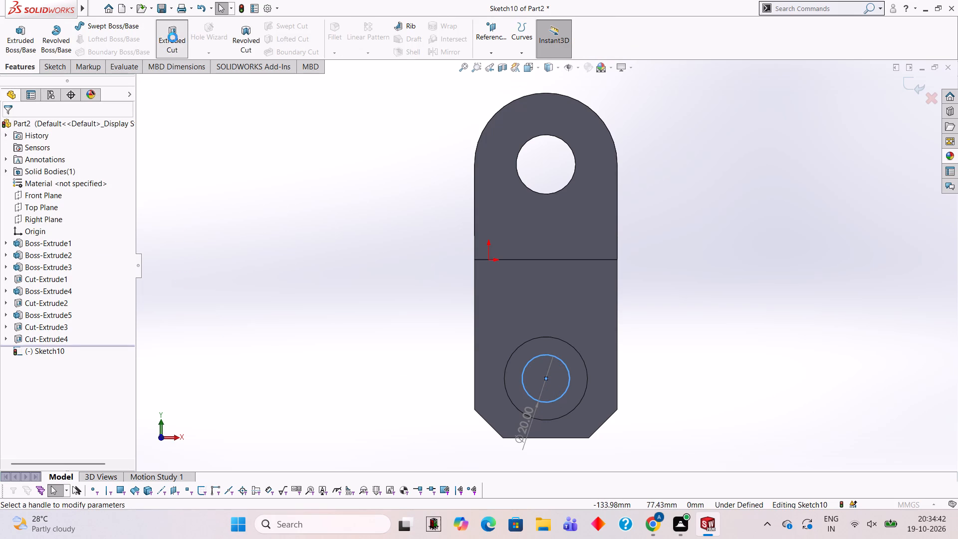
pyautogui.moveTo(307, 149); pyautogui.dragTo(413, 199, button='middle')
pyautogui.scroll(-1, 311, 152)
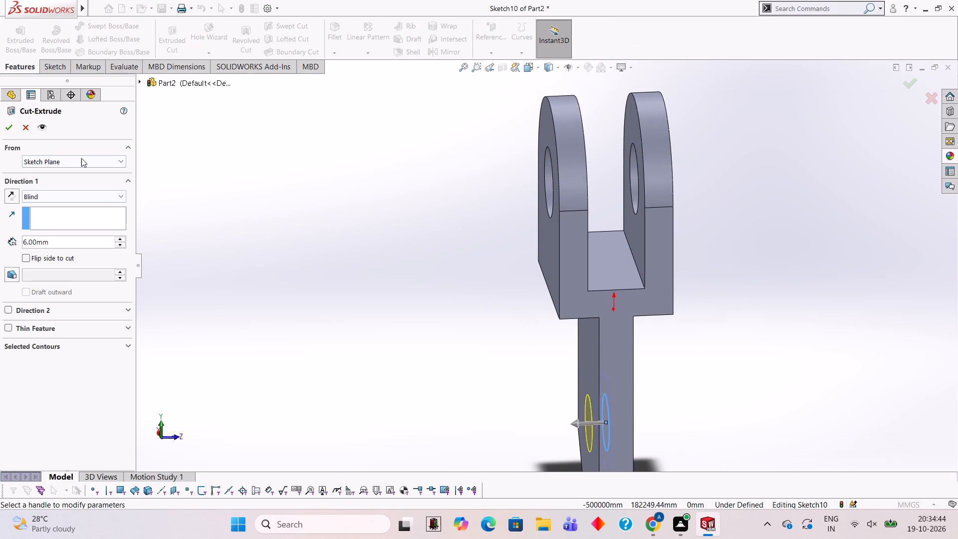
pyautogui.click(11, 126)
pyautogui.click(209, 176)
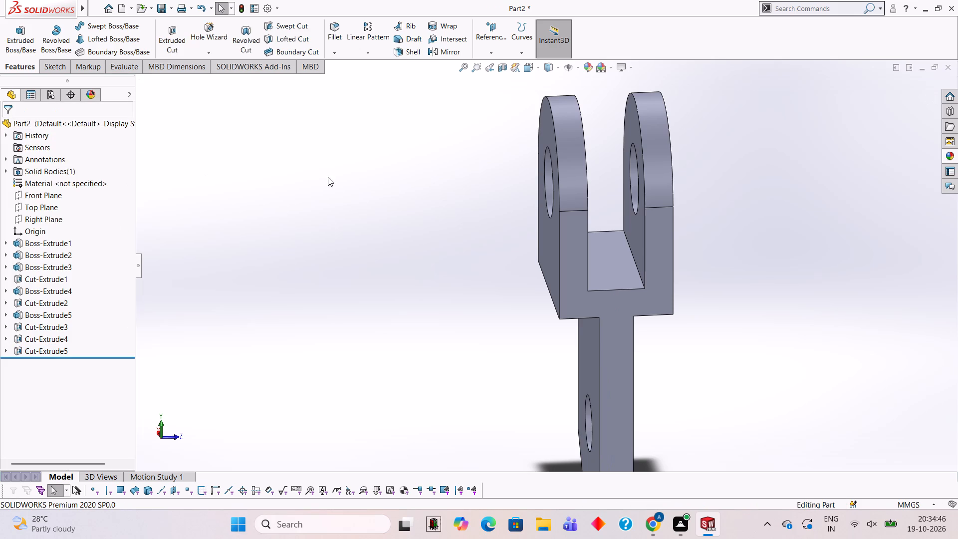
# Examine the modelled fork part, including the arms, the plate and its stepped hole.
pyautogui.moveTo(387, 180); pyautogui.dragTo(352, 182, button='middle')
pyautogui.scroll(4, 377, 202)
pyautogui.moveTo(419, 266); pyautogui.dragTo(395, 251, button='middle')
pyautogui.scroll(-3, 452, 269)
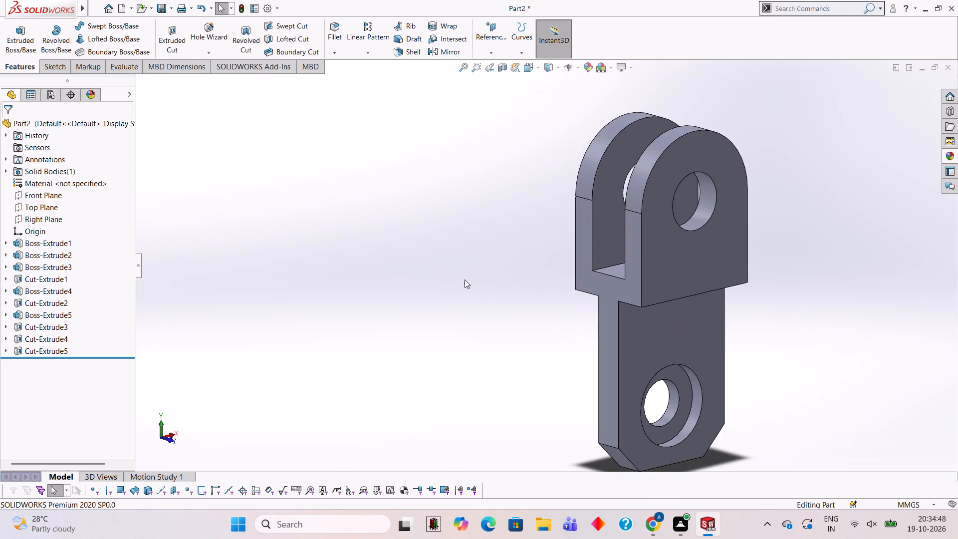
pyautogui.scroll(3, 722, 327)
pyautogui.scroll(-1, 606, 304)
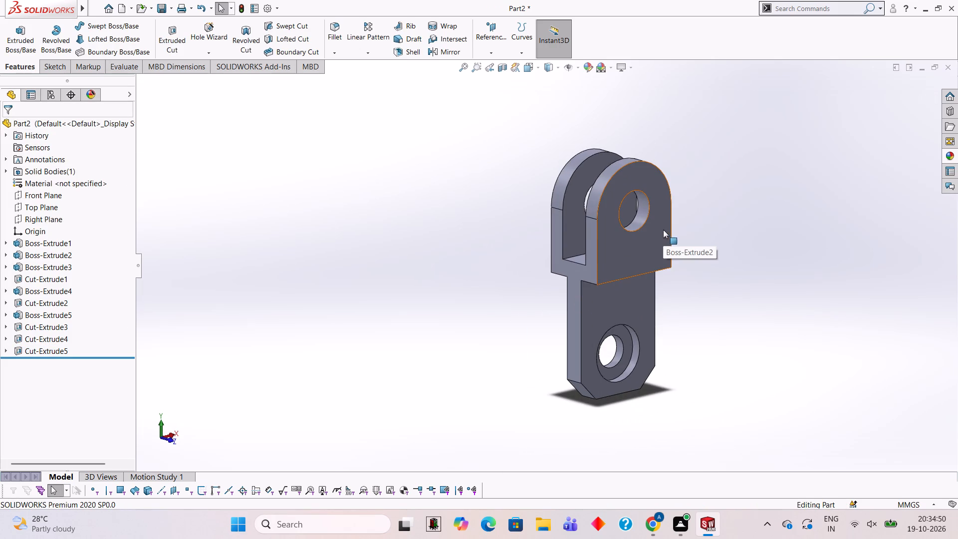
pyautogui.scroll(-2, 642, 202)
pyautogui.scroll(2, 704, 319)
pyautogui.scroll(-1, 704, 319)
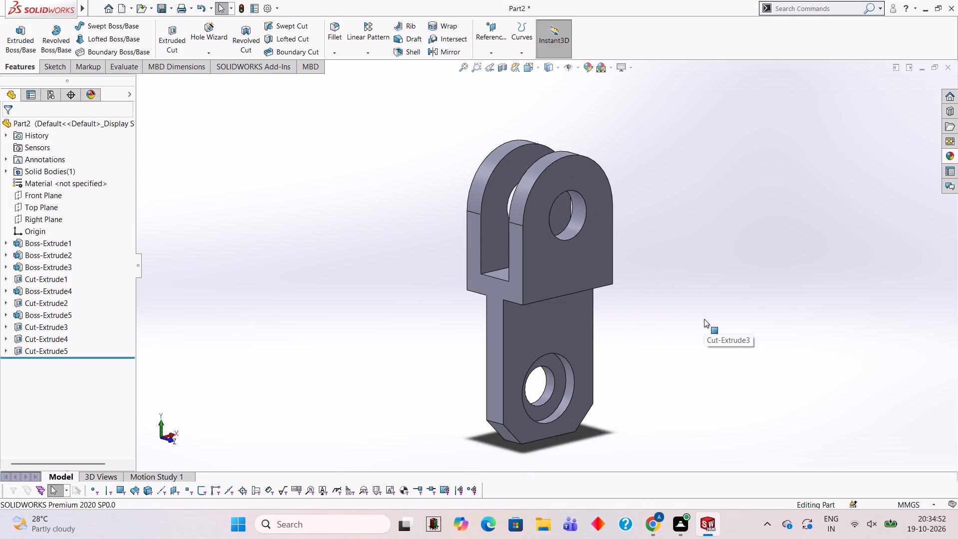
pyautogui.scroll(1, 565, 353)
pyautogui.scroll(-1, 564, 353)
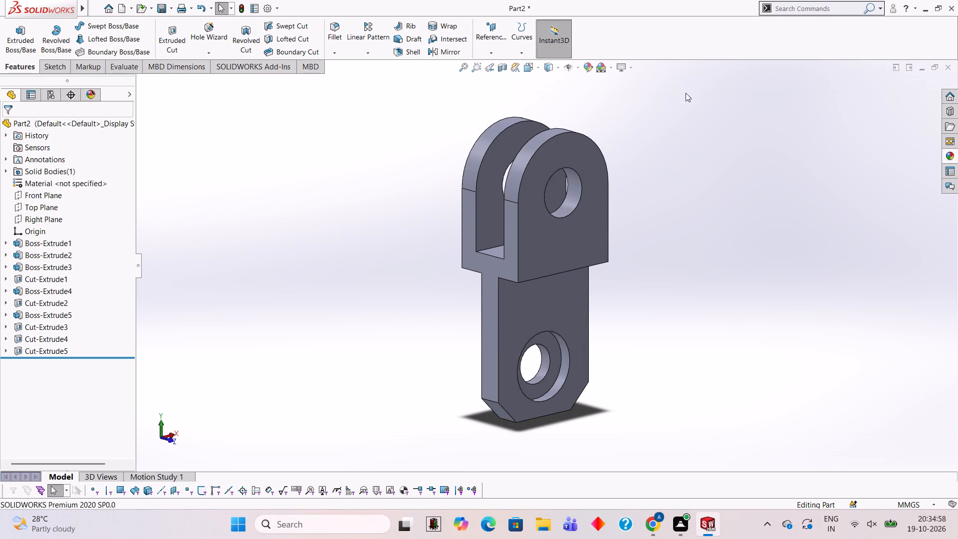
# Apply the solid Yellow appearance to the entire body of the part.
pyautogui.click(943, 153)
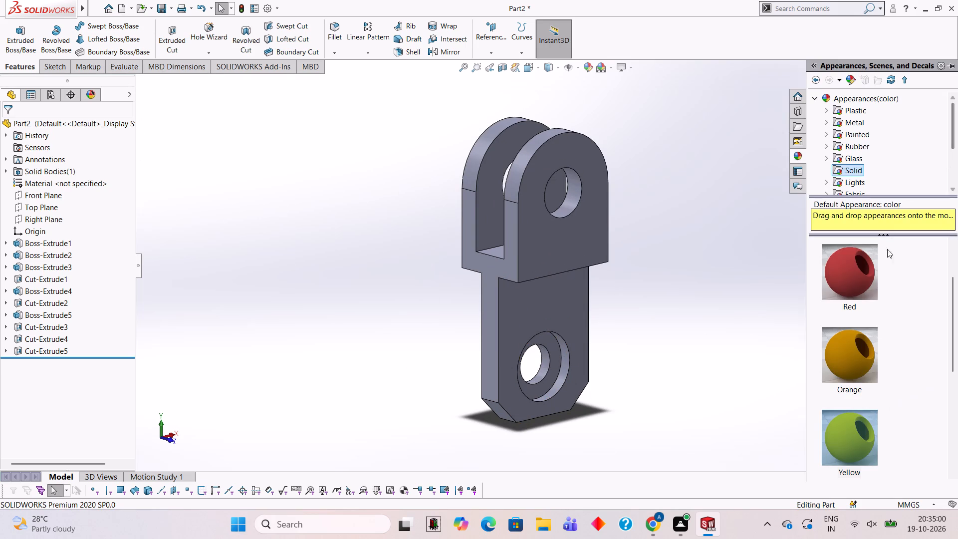
pyautogui.scroll(-2, 864, 430)
pyautogui.scroll(1, 848, 281)
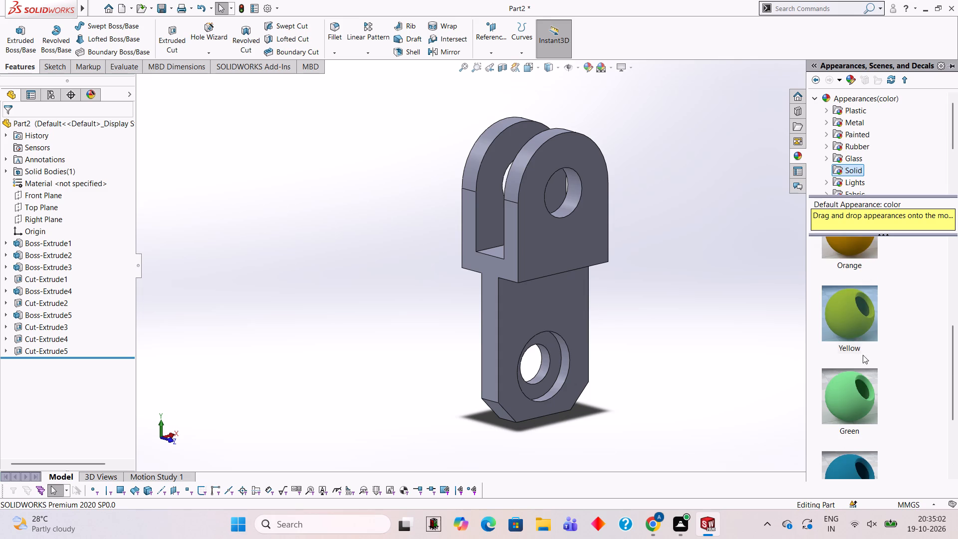
pyautogui.moveTo(854, 326); pyautogui.dragTo(516, 252)
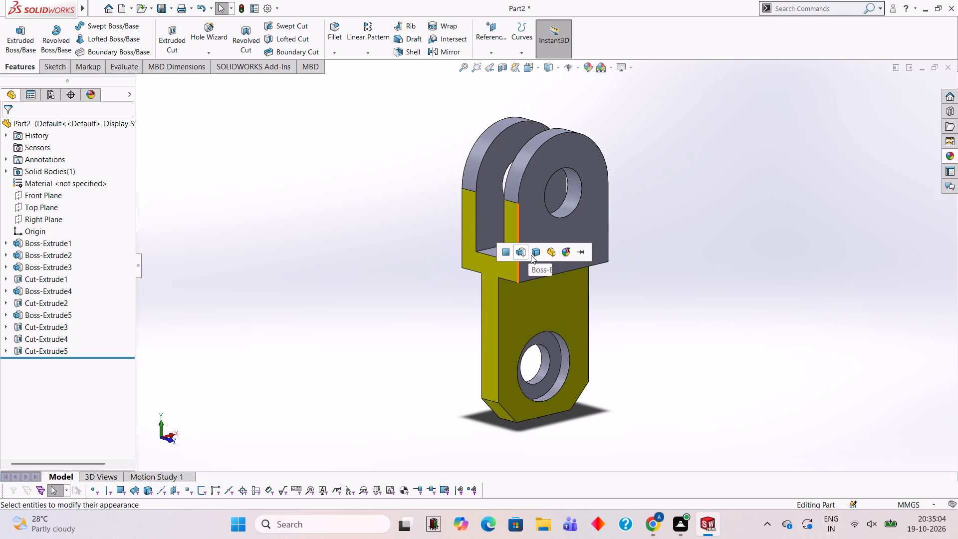
pyautogui.click(531, 255)
# Apply the solid Pink appearance to the cut feature that forms the holes in both arms.
pyautogui.click(956, 158)
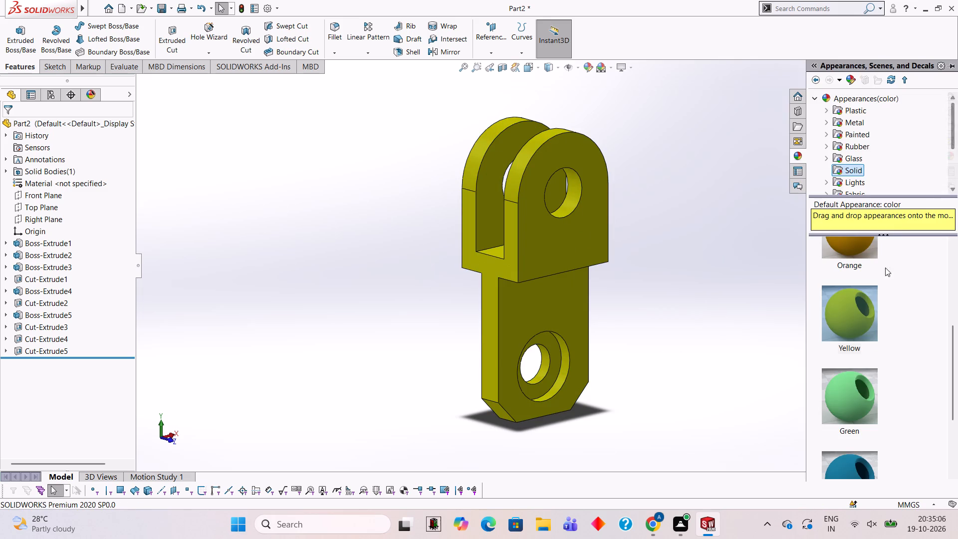
pyautogui.scroll(-1, 859, 311)
pyautogui.moveTo(855, 420); pyautogui.dragTo(587, 256)
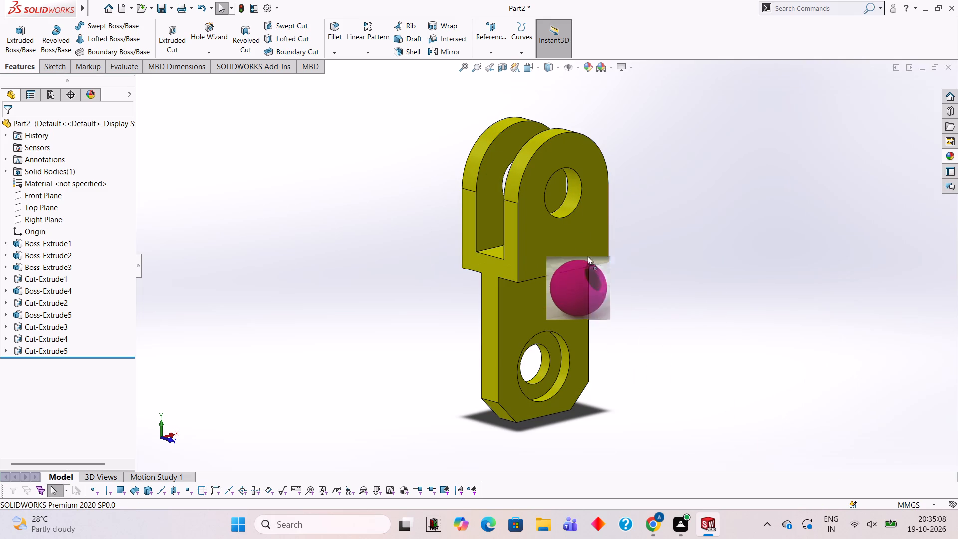
pyautogui.moveTo(587, 256); pyautogui.dragTo(572, 181)
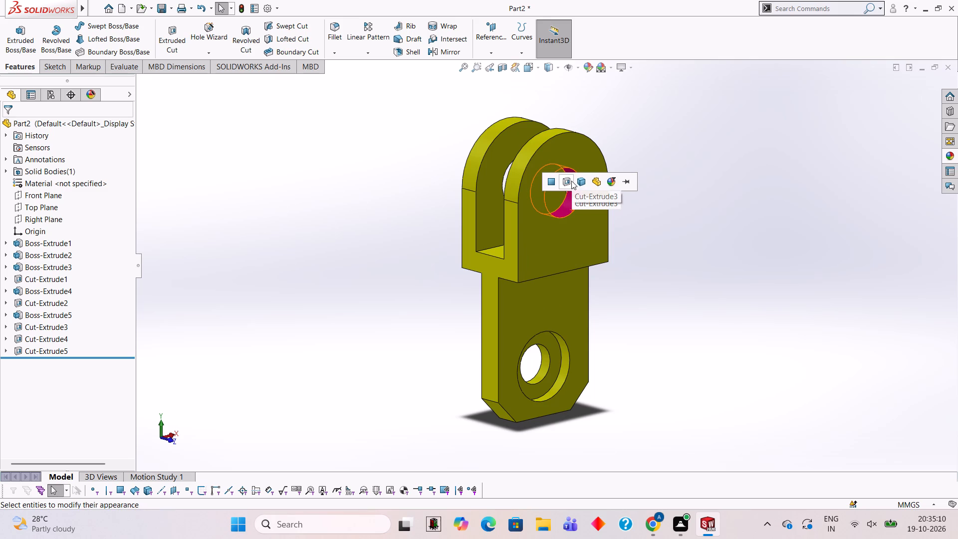
pyautogui.click(565, 179)
# Apply the solid Pink appearance to the inner wall of the 20 mm hole in the plate.
pyautogui.moveTo(569, 188); pyautogui.dragTo(590, 205, button='middle')
pyautogui.scroll(-1, 580, 195)
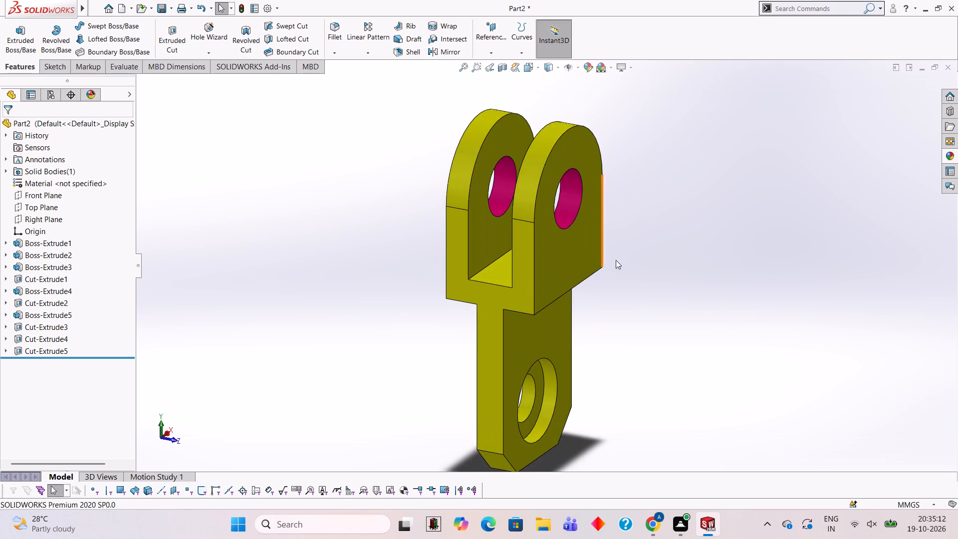
pyautogui.scroll(3, 516, 441)
pyautogui.scroll(-4, 541, 389)
pyautogui.moveTo(540, 287); pyautogui.dragTo(538, 269, button='middle')
pyautogui.moveTo(566, 236); pyautogui.dragTo(565, 236, button='middle')
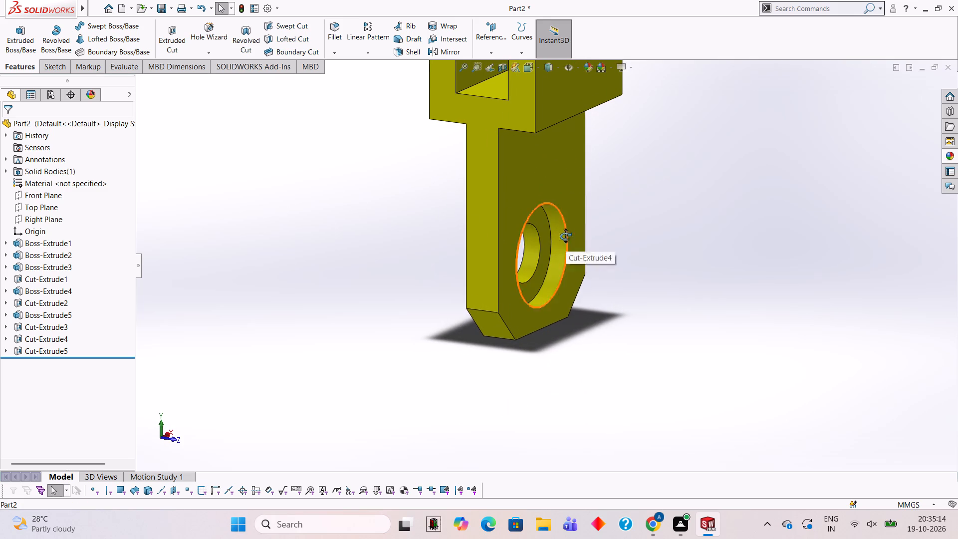
pyautogui.moveTo(565, 236); pyautogui.dragTo(549, 230, button='middle')
pyautogui.scroll(-4, 547, 231)
pyautogui.click(954, 154)
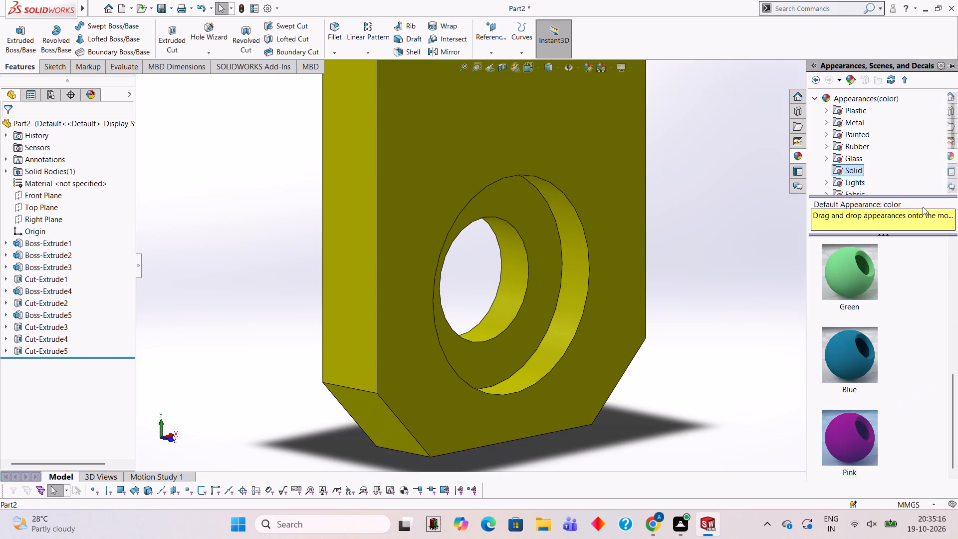
pyautogui.moveTo(853, 415); pyautogui.dragTo(523, 265)
pyautogui.click(523, 265)
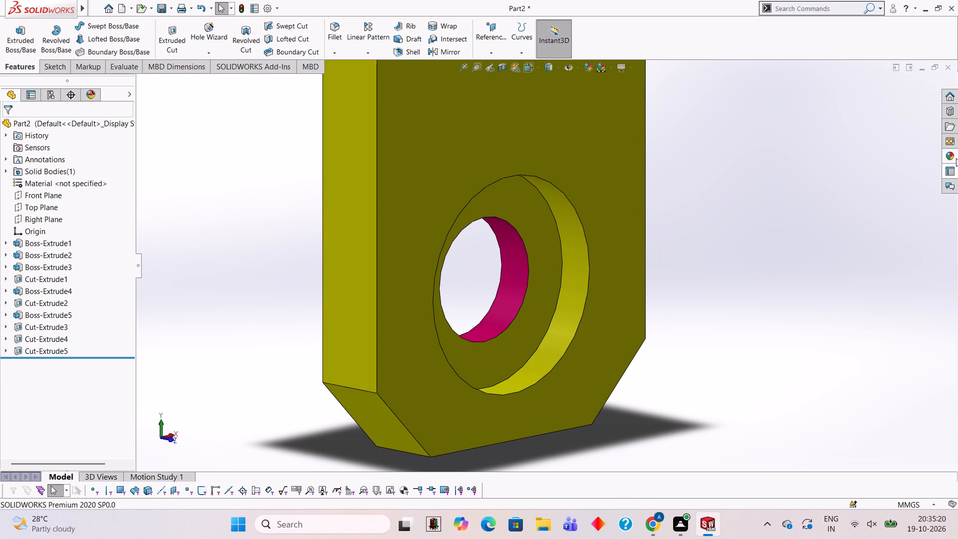
# Apply the solid Blue appearance to the ring-shaped floor of the 35 mm recess.
pyautogui.click(953, 156)
pyautogui.scroll(-2, 853, 314)
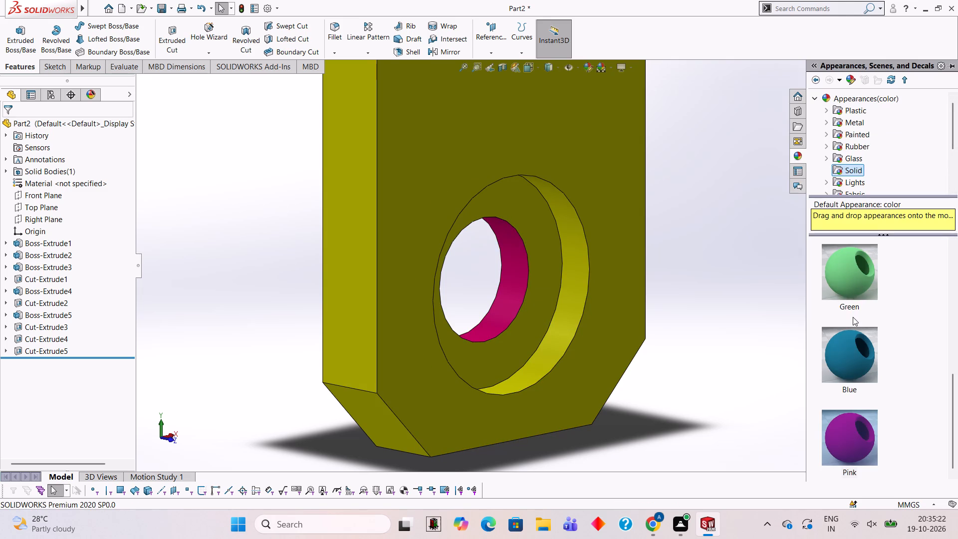
pyautogui.scroll(-1, 853, 317)
pyautogui.scroll(2, 857, 352)
pyautogui.scroll(-2, 857, 352)
pyautogui.moveTo(857, 352); pyautogui.dragTo(550, 264)
pyautogui.click(538, 260)
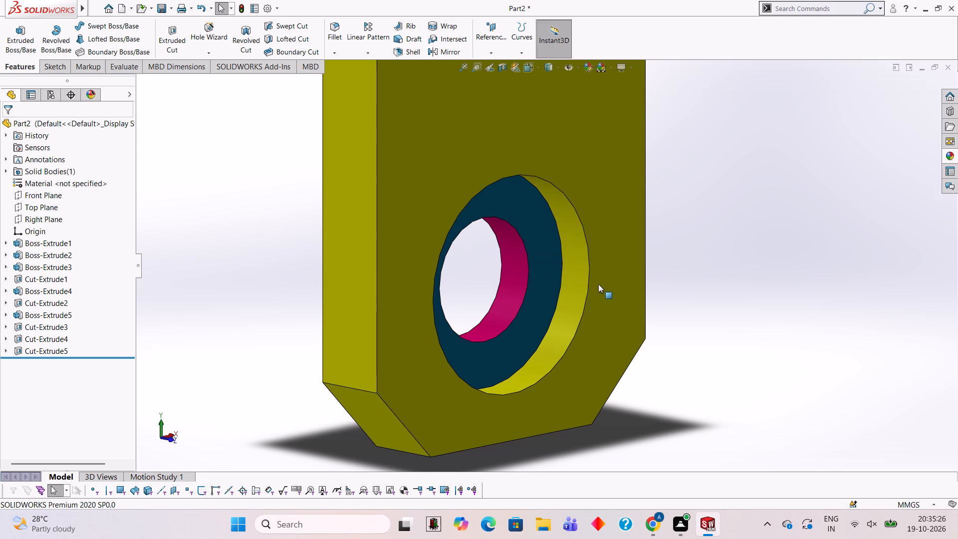
# Apply the solid Green appearance to the side wall of the 35 mm recess.
pyautogui.click(954, 157)
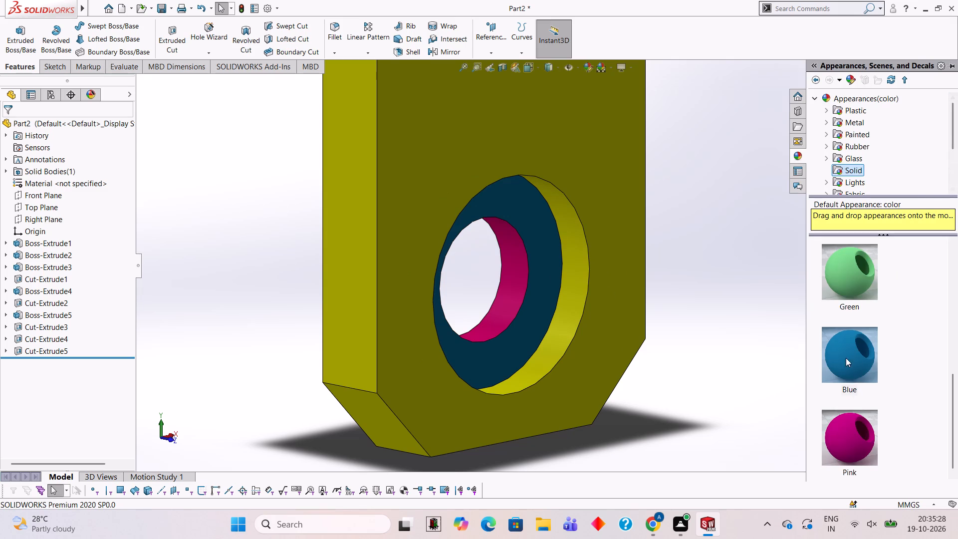
pyautogui.scroll(-3, 840, 340)
pyautogui.moveTo(847, 288); pyautogui.dragTo(571, 274)
pyautogui.click(571, 274)
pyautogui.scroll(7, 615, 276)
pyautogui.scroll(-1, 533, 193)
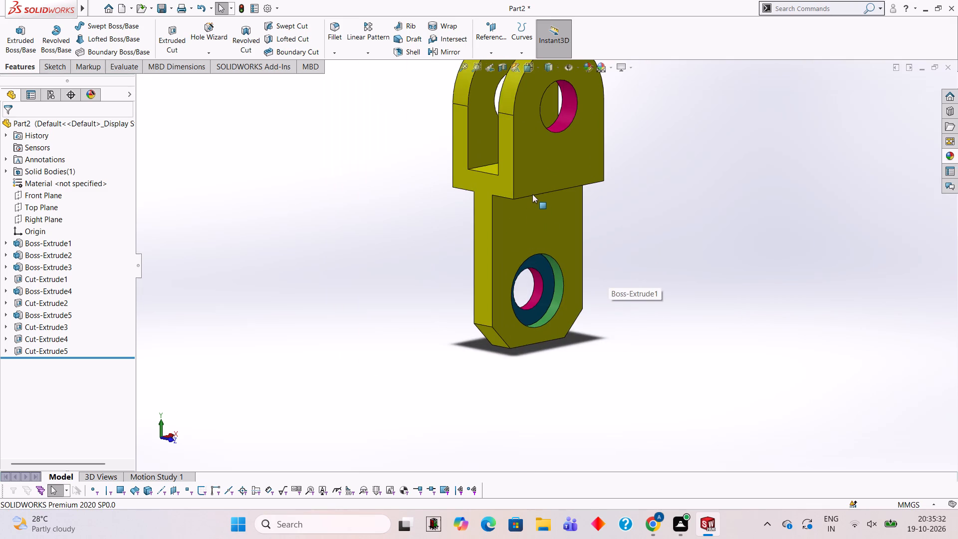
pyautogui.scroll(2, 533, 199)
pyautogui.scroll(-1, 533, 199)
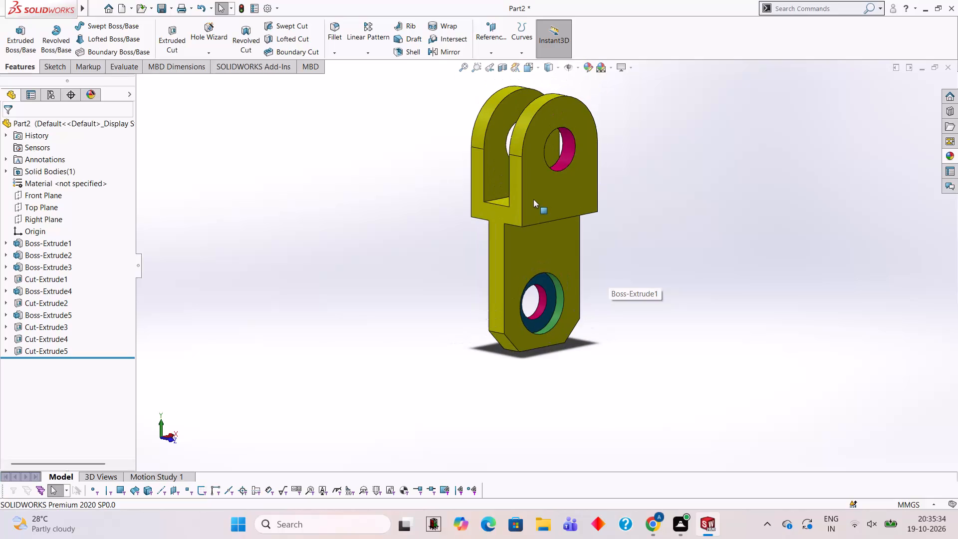
# Save the part in the Documents folder as a SOLIDWORKS Part file named U-bracket.
pyautogui.click(741, 175)
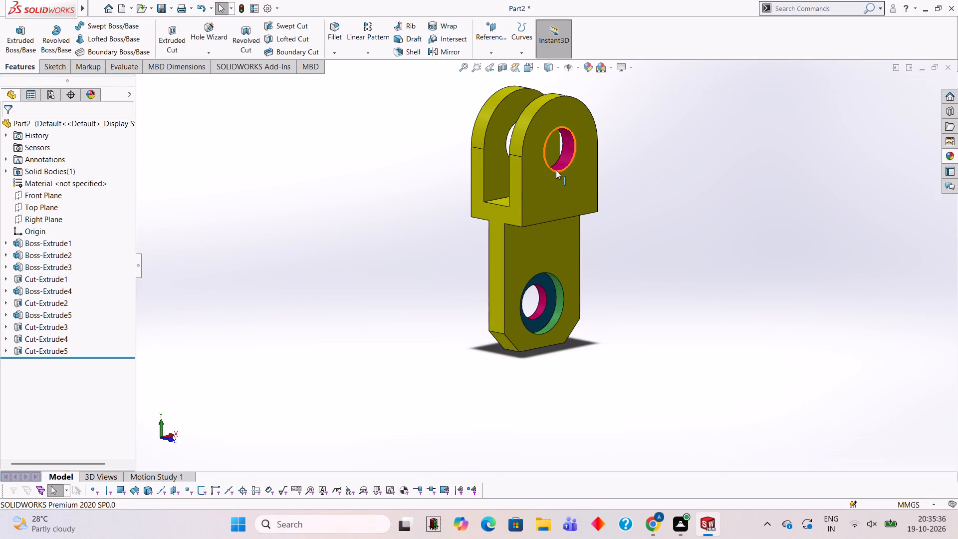
pyautogui.scroll(-1, 531, 181)
pyautogui.scroll(2, 531, 181)
pyautogui.scroll(-2, 540, 187)
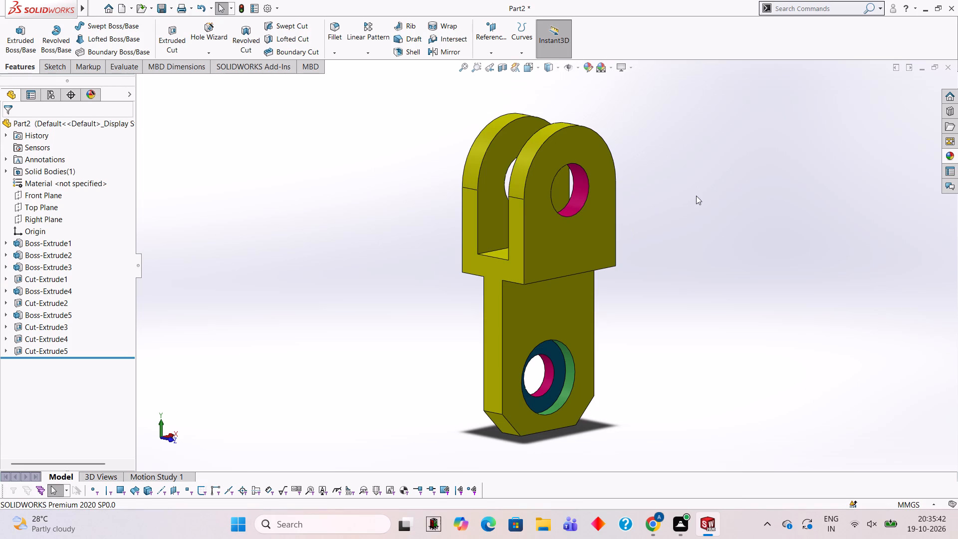
pyautogui.hotkey('ctrl', 's')
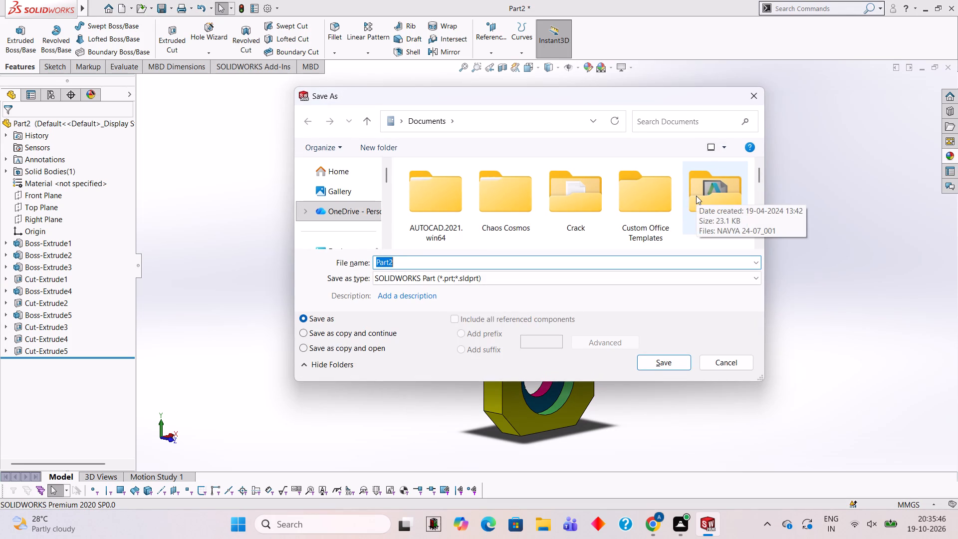
pyautogui.write('U')
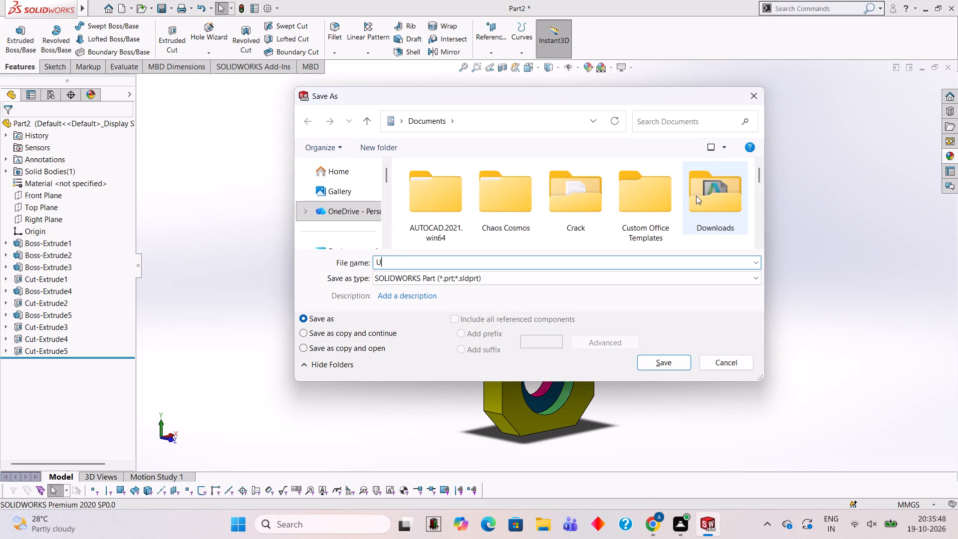
pyautogui.press('space')
pyautogui.press('BackSpace')
pyautogui.press('-')
pyautogui.write('brack')
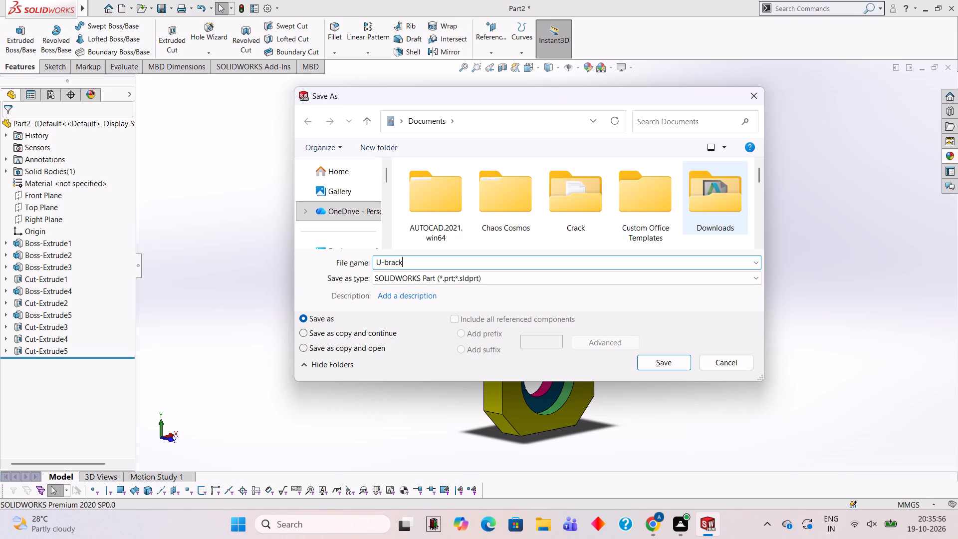
pyautogui.write('etb')
pyautogui.press('BackSpace')
pyautogui.press('space')
pyautogui.click(663, 368)
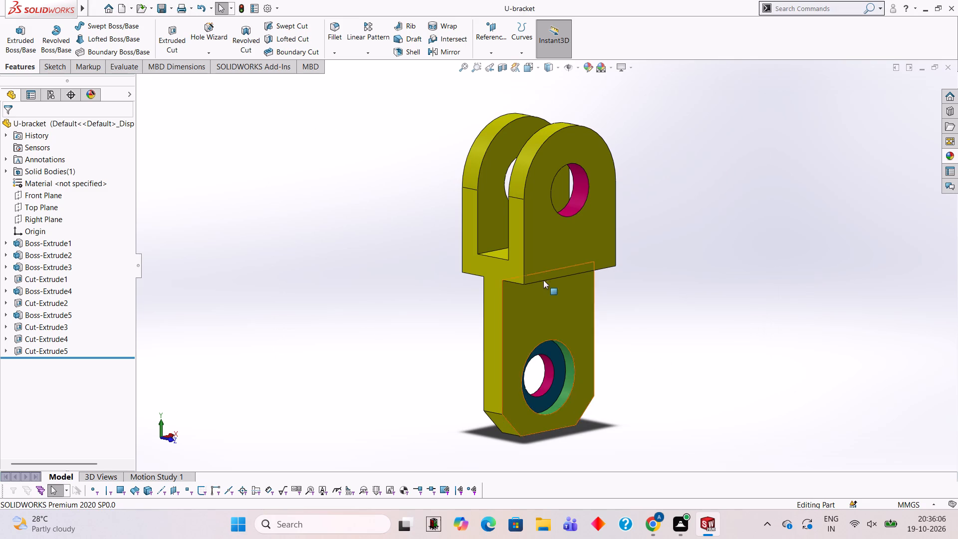
# Save a PDF version of the part in the Documents folder under the name U-bracket.
pyautogui.scroll(2, 551, 276)
pyautogui.scroll(-4, 559, 269)
pyautogui.scroll(2, 559, 269)
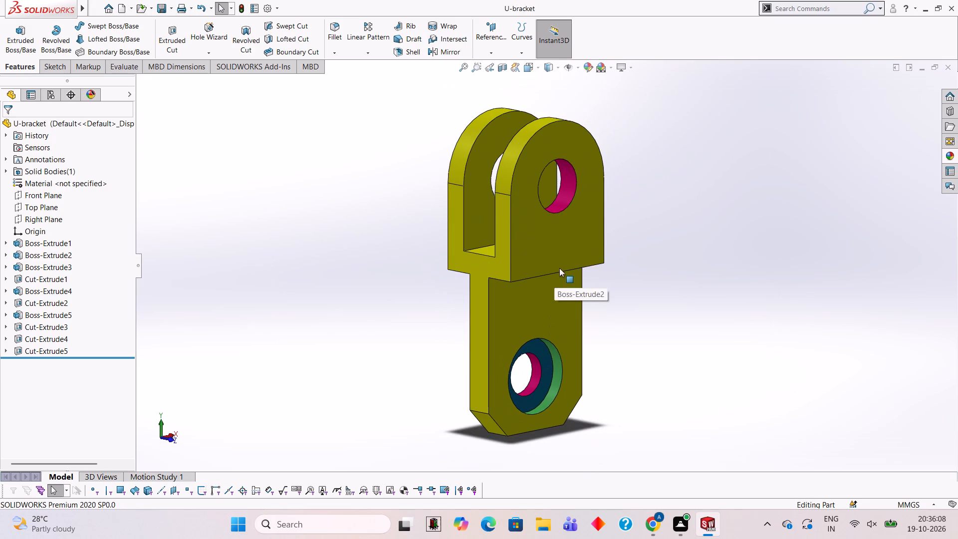
pyautogui.click(174, 9)
pyautogui.click(181, 35)
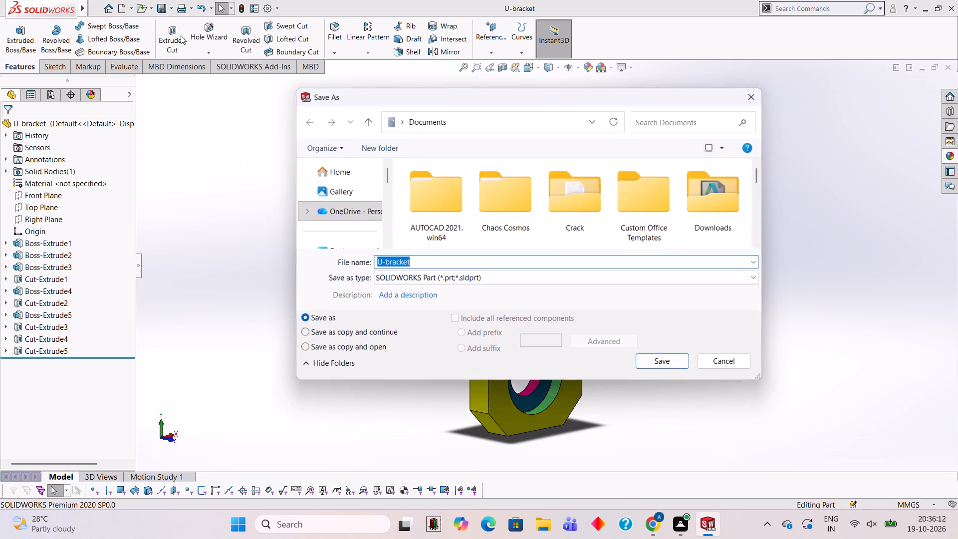
pyautogui.click(508, 280)
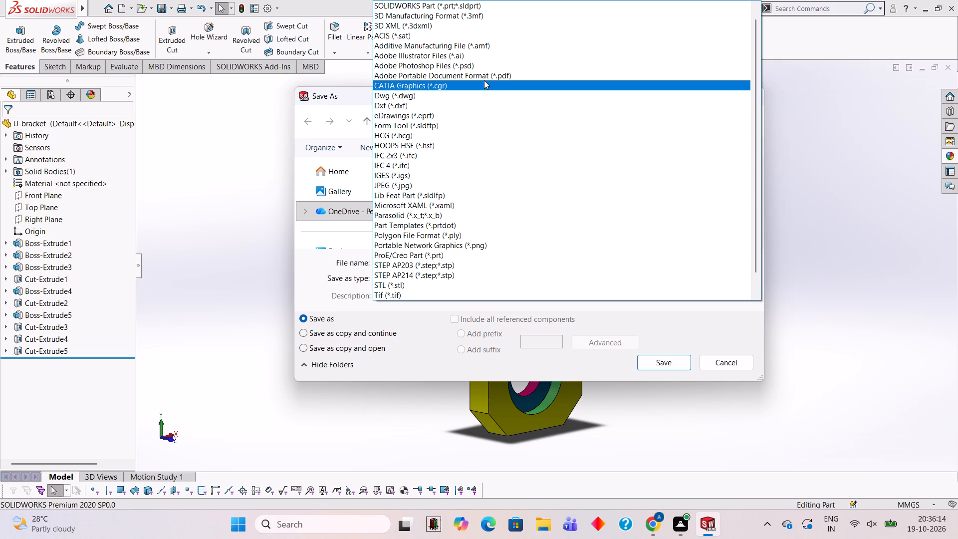
pyautogui.click(483, 78)
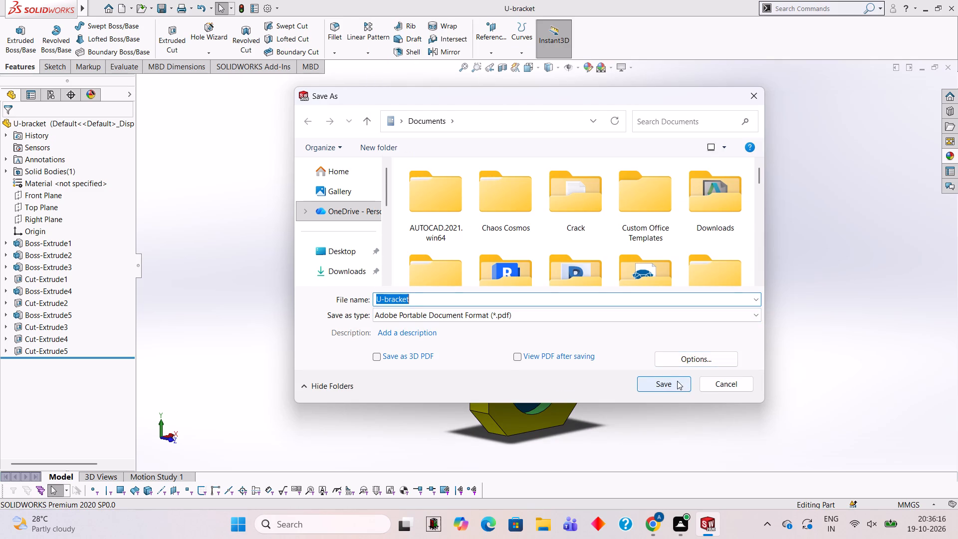
pyautogui.click(677, 382)
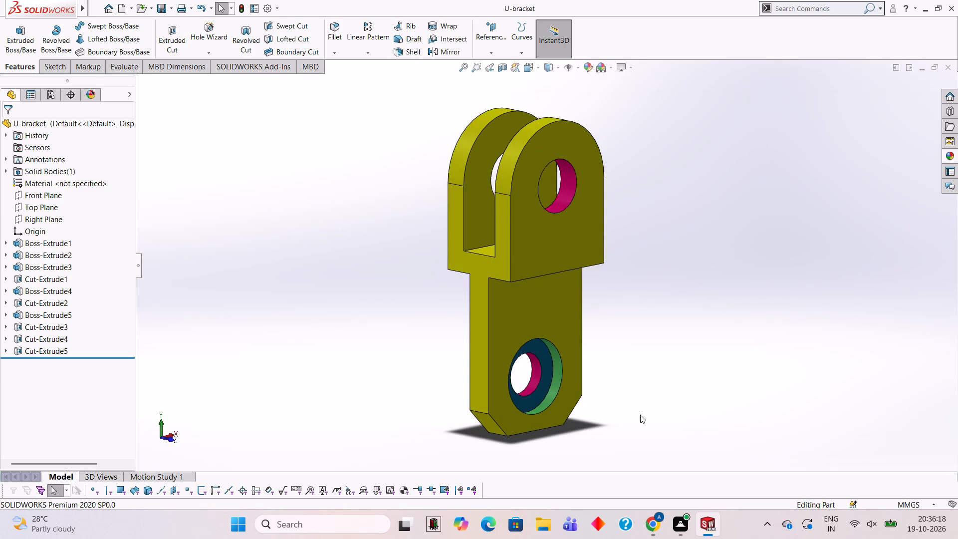